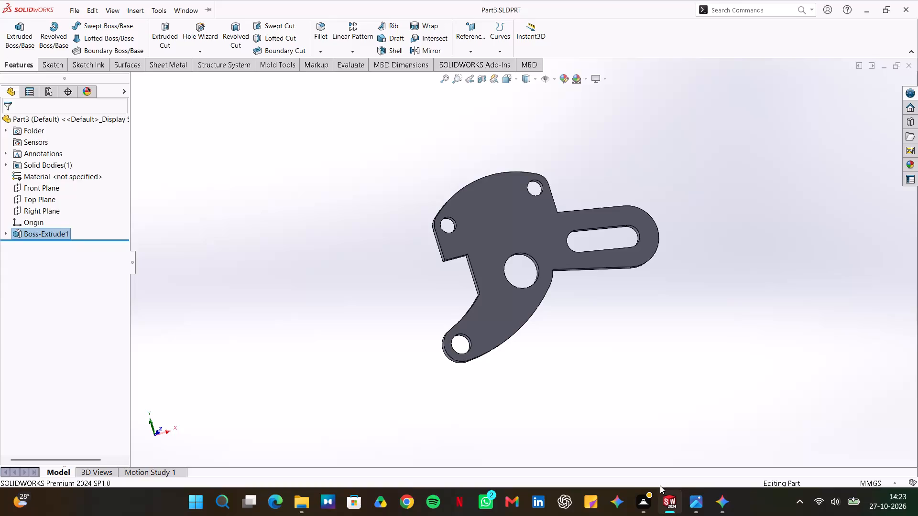
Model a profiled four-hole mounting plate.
Create a new document from the Part template.
key("ctrl+n")
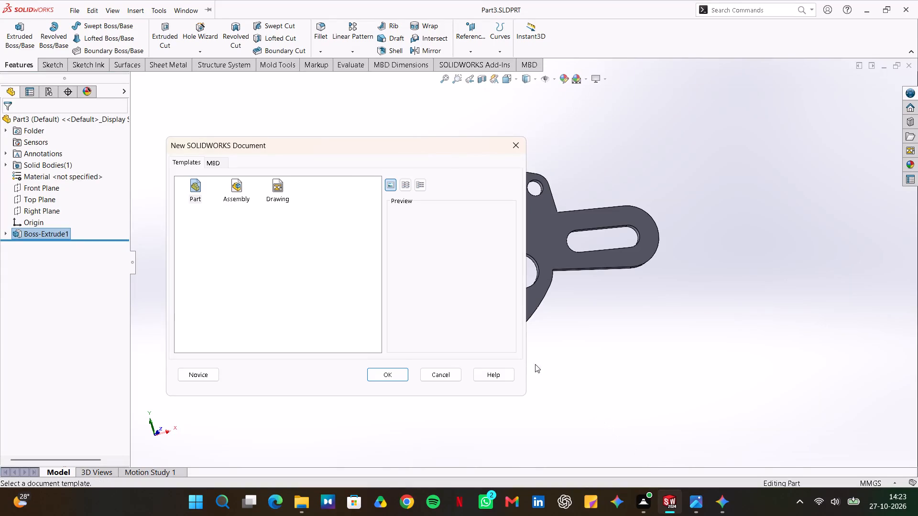
left_click(197, 196)
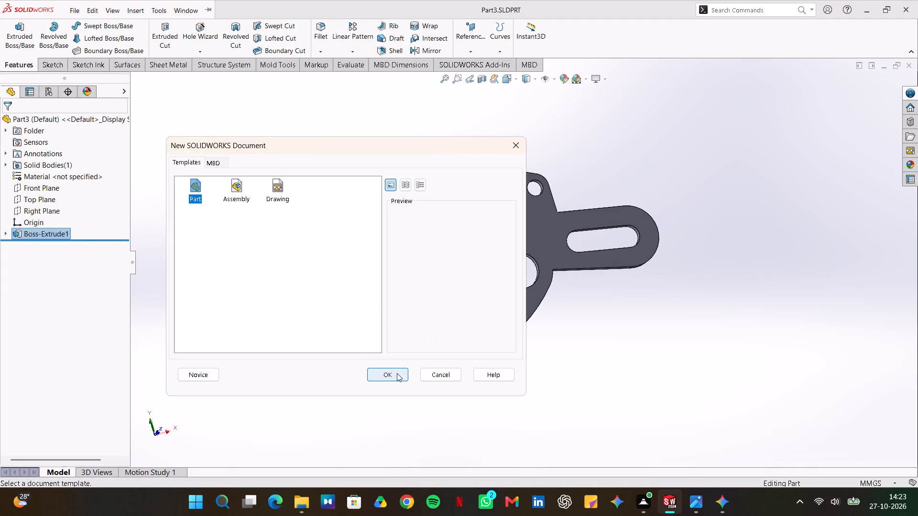
left_click(397, 373)
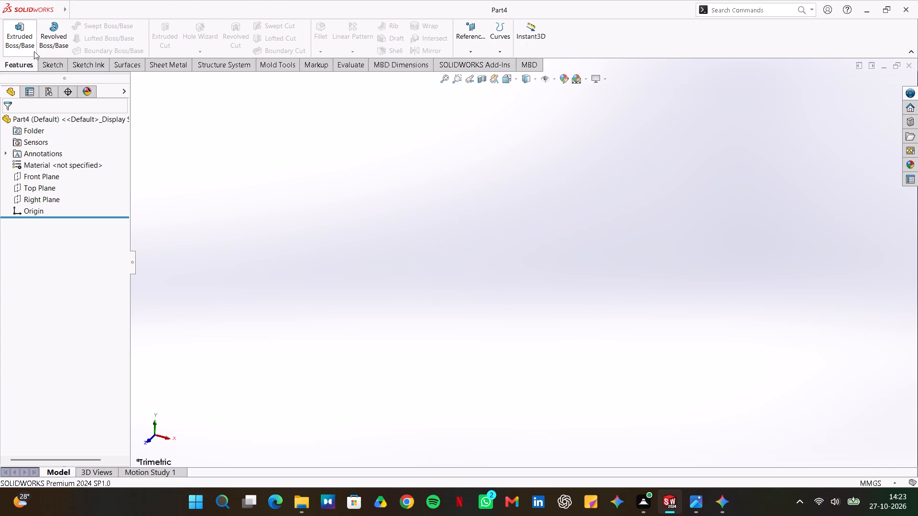
Start a new sketch on the Front Plane.
left_click(45, 67)
left_click(12, 20)
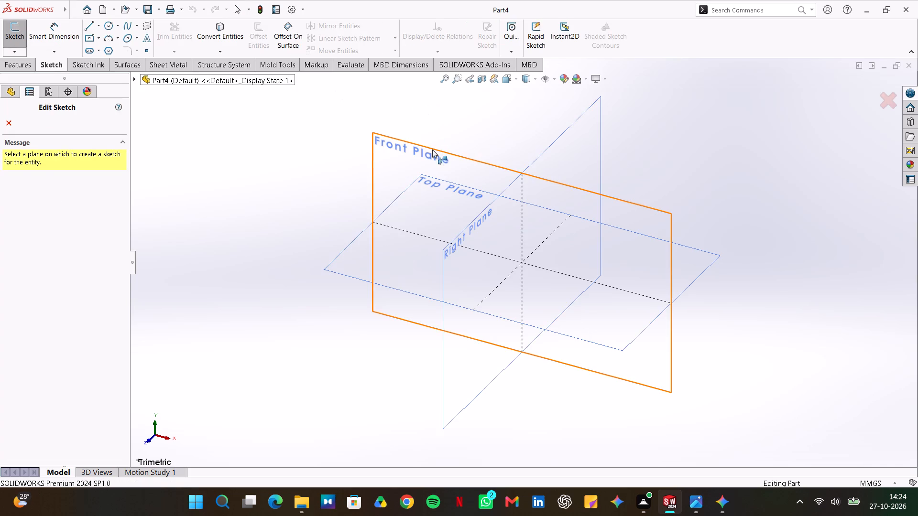
left_click(432, 150)
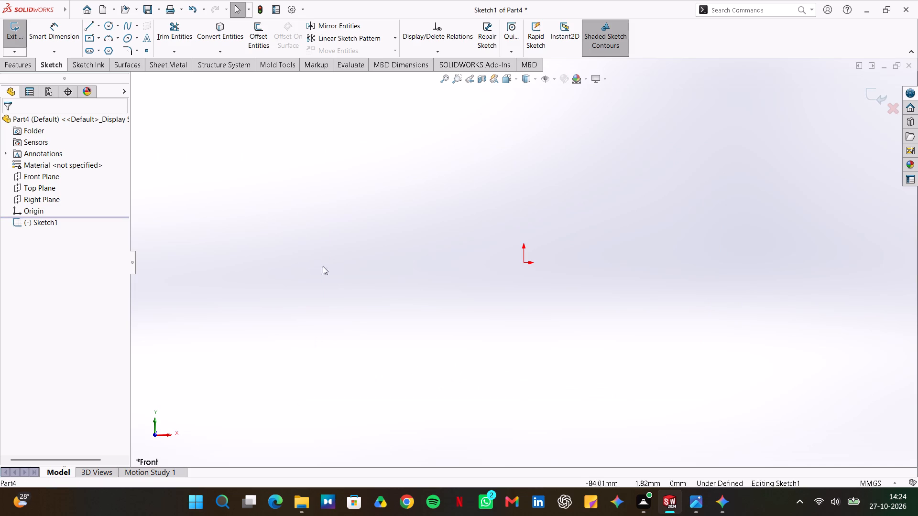
Examine the MTT56CQ plate drawing image for its units, hole spacing, radii, hole diameters, triangular cutouts and thickness.
key("alt+Tab")
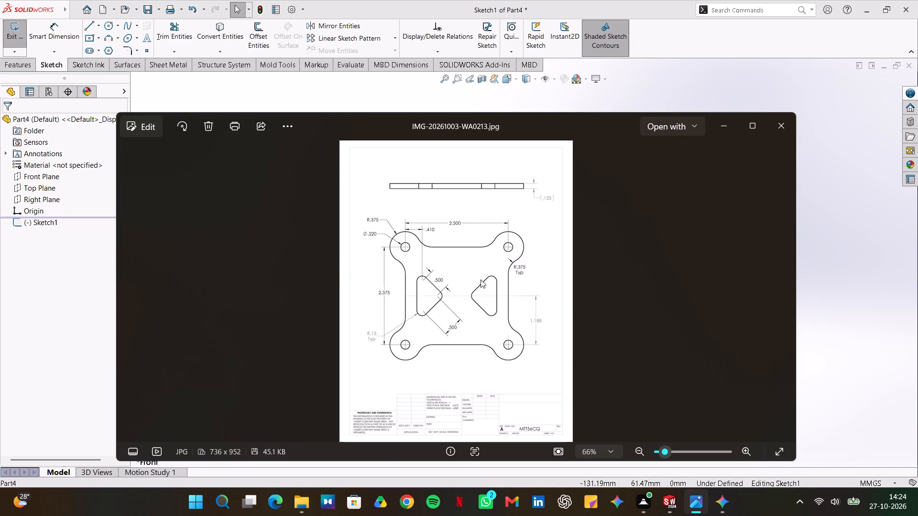
scroll(383, 310, "up", 2, "ctrl")
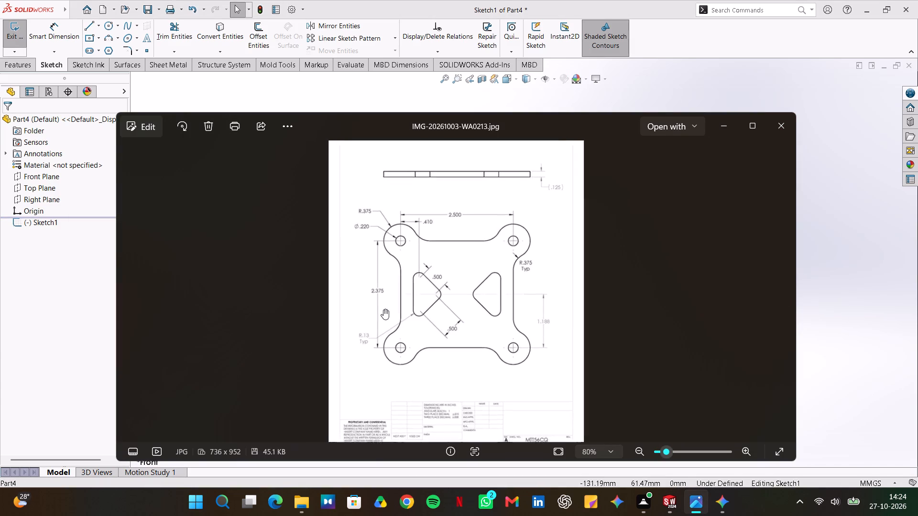
scroll(383, 309, "up", 2, "ctrl")
scroll(523, 276, "down", 3, "ctrl")
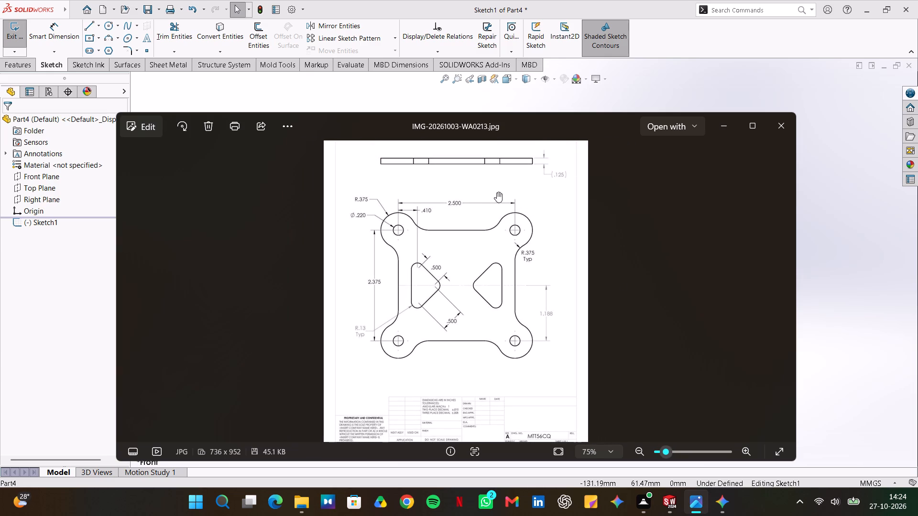
scroll(389, 266, "down", 4, "ctrl")
scroll(391, 272, "up", 5, "ctrl")
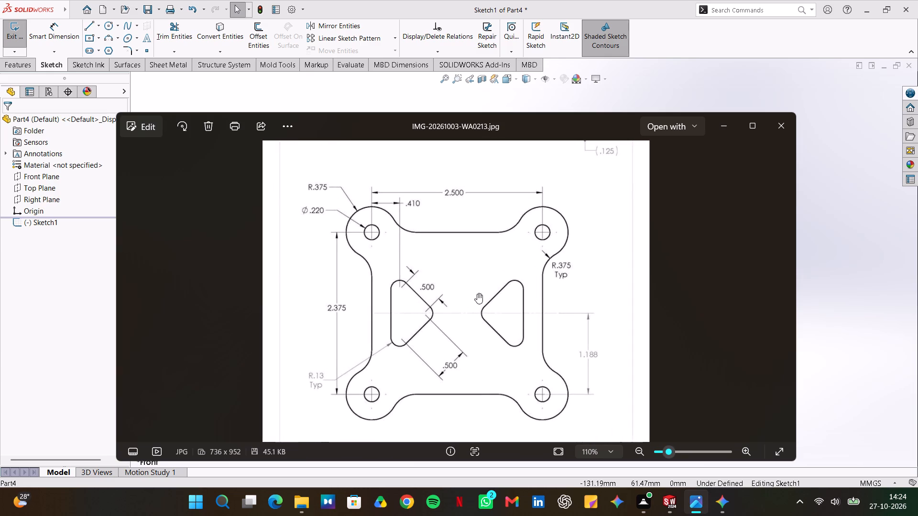
scroll(488, 301, "up", 1, "ctrl")
middle_click_drag(490, 300, 493, 108, "ctrl")
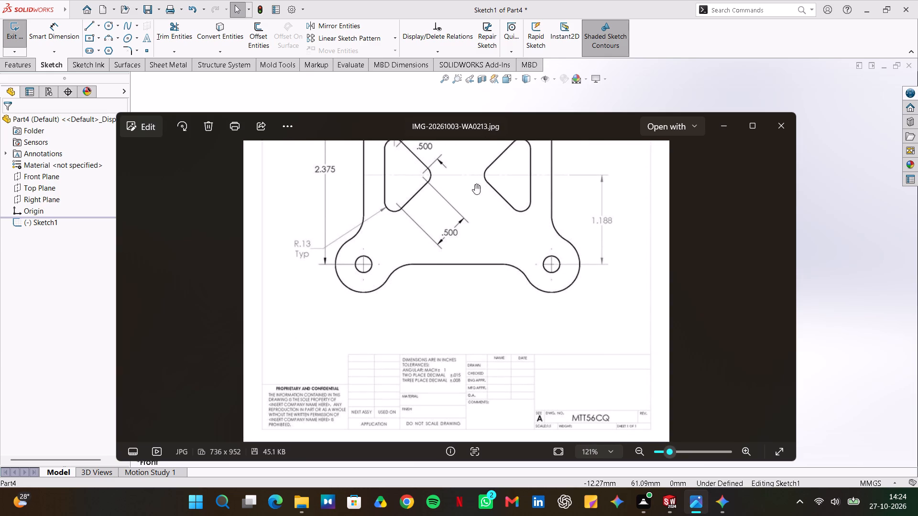
scroll(319, 399, "down", 2, "ctrl")
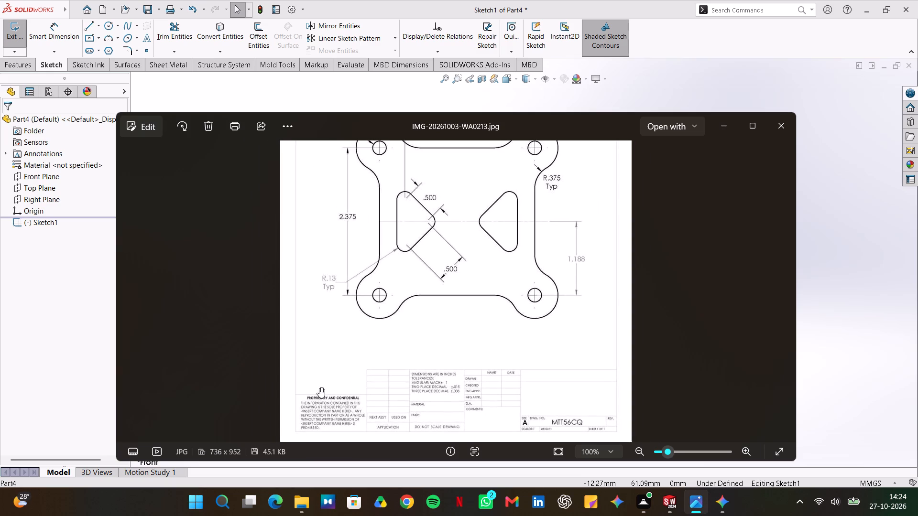
scroll(320, 386, "up", 3, "ctrl")
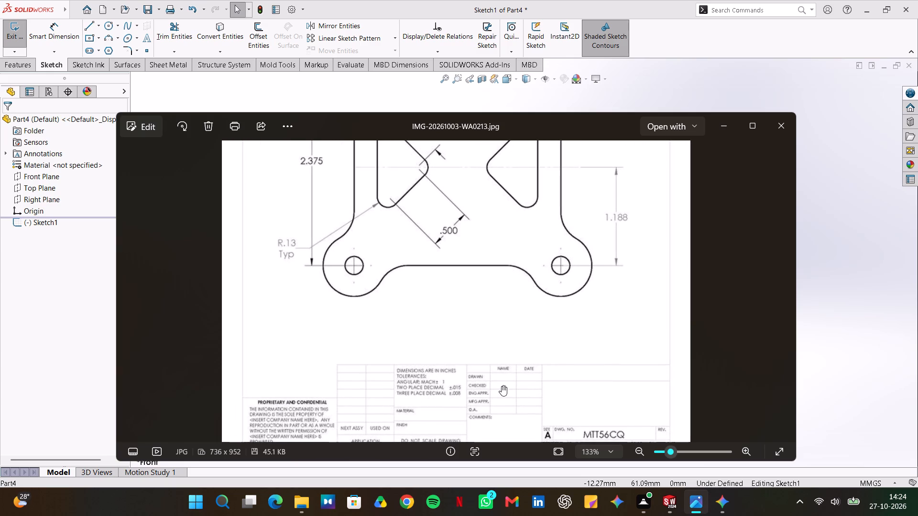
scroll(547, 398, "down", 2)
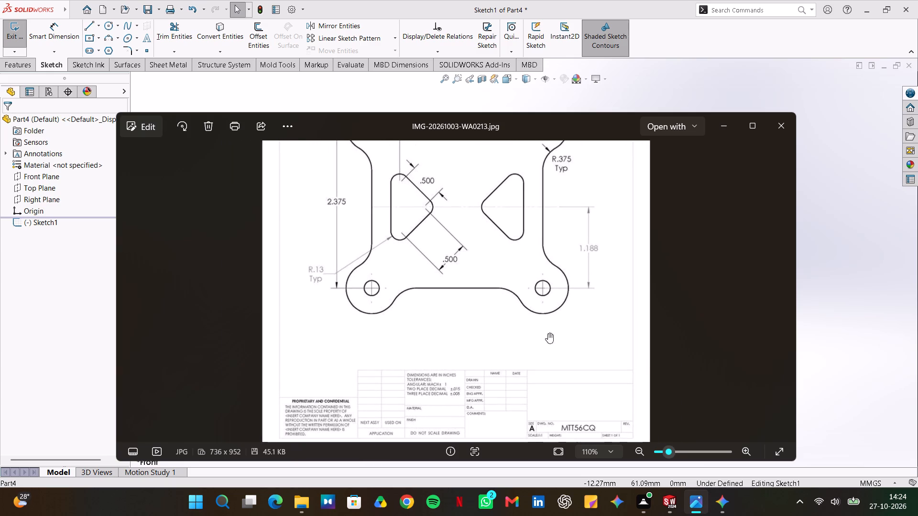
scroll(562, 322, "up", 2)
middle_click_drag(550, 224, 578, 404, "ctrl")
scroll(555, 347, "down", 4, "ctrl")
middle_click_drag(542, 349, 549, 307, "ctrl")
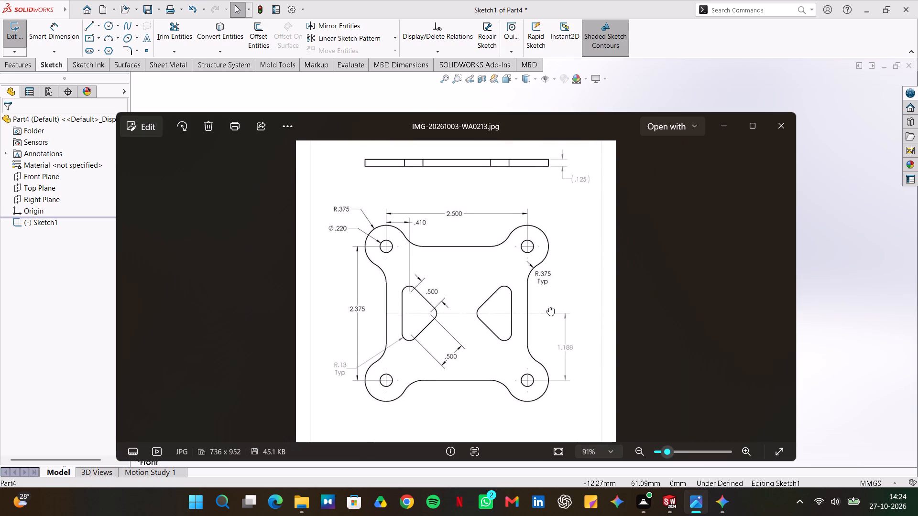
middle_click_drag(549, 307, 549, 309, "ctrl")
middle_click(549, 309, "ctrl")
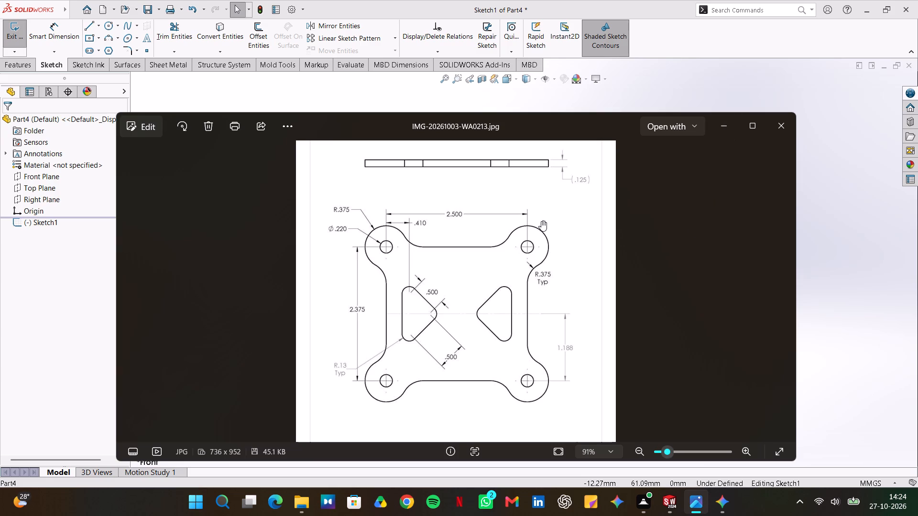
key("alt+Tab")
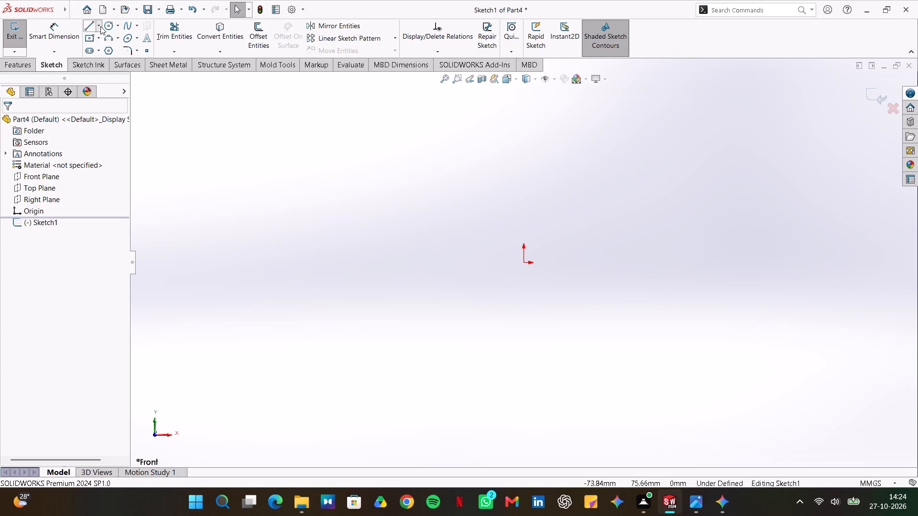
Sketch a vertical construction centerline about 133 mm long and a horizontal one, crossing at the origin.
left_click(100, 26)
left_click(110, 52)
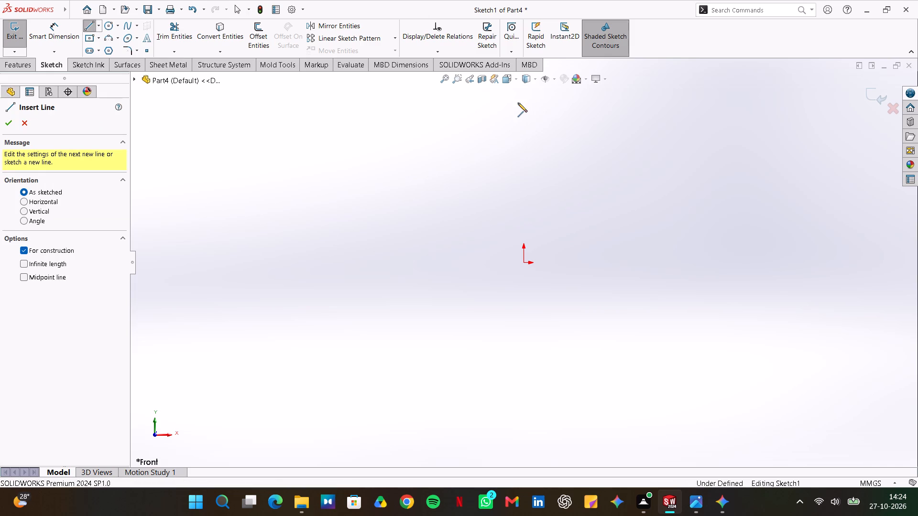
left_click(523, 102)
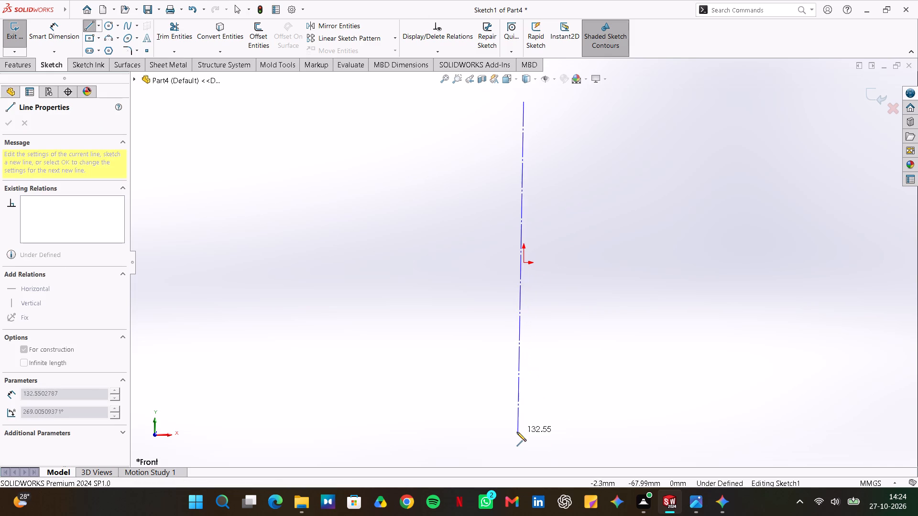
left_click(525, 435)
double_click(562, 435)
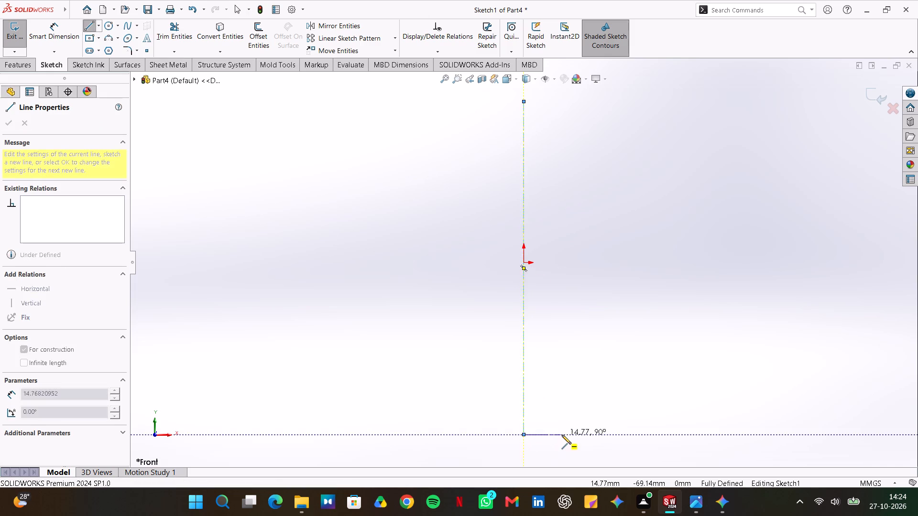
left_click(253, 261)
left_click(825, 260)
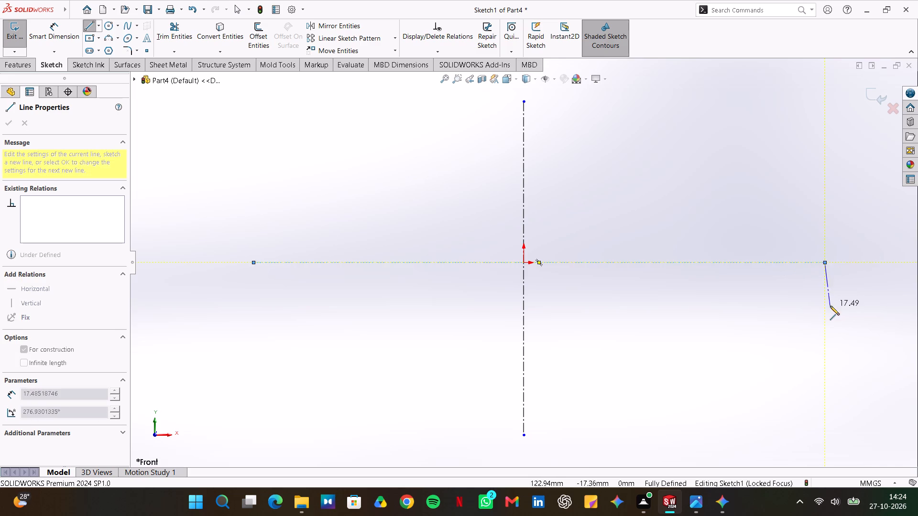
double_click(830, 306)
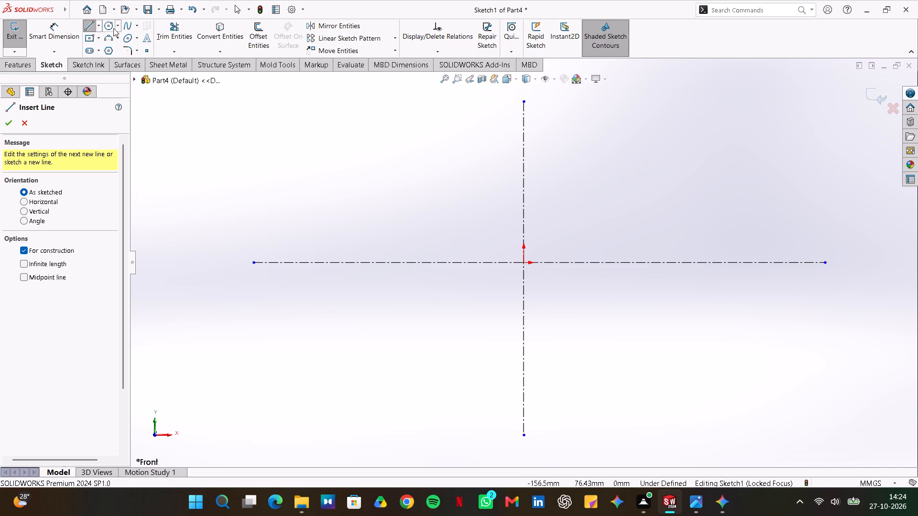
Sketch two concentric circles in the upper-left quadrant of the centerlines, with radii of about 5.6 mm and 2.3 mm.
left_click(109, 24)
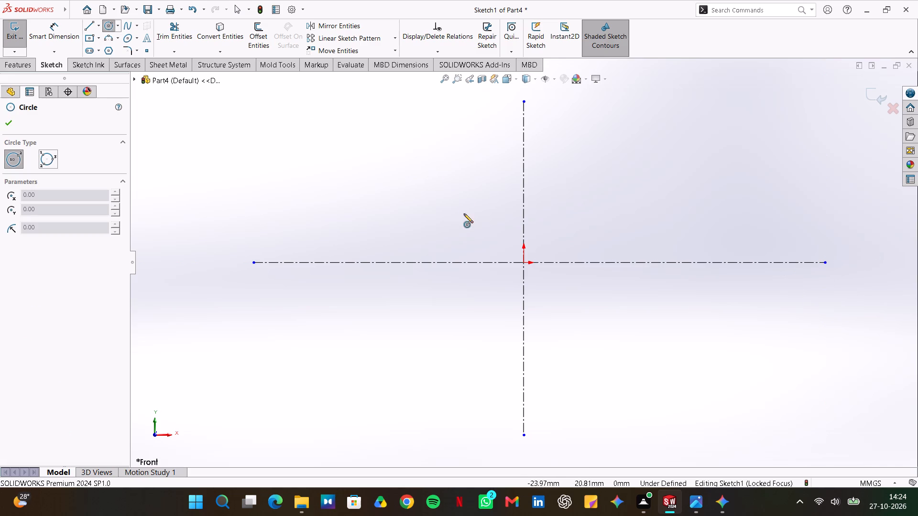
left_click(477, 223)
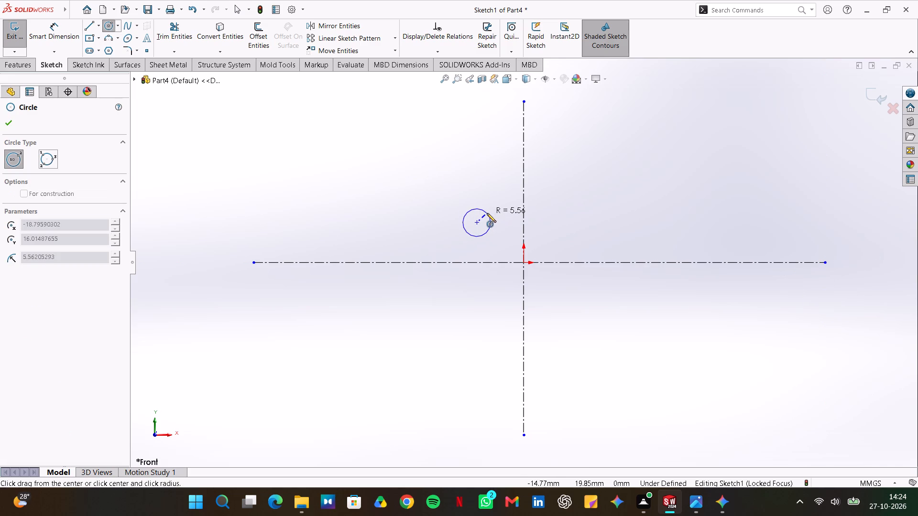
left_click(487, 213)
left_click(475, 221)
left_click(482, 221)
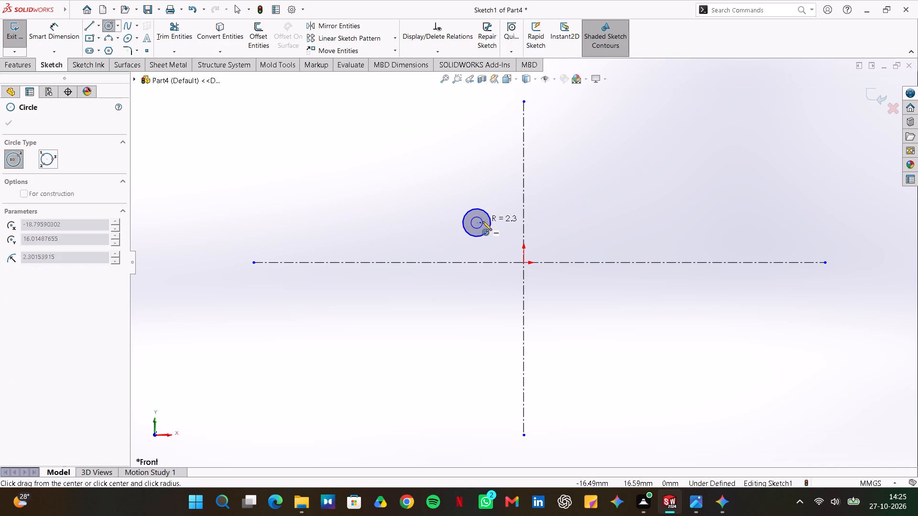
Sketch two concentric circles in the upper-right quadrant, level with the first pair, with radii of about 7.1 mm and 4 mm.
left_click(582, 222)
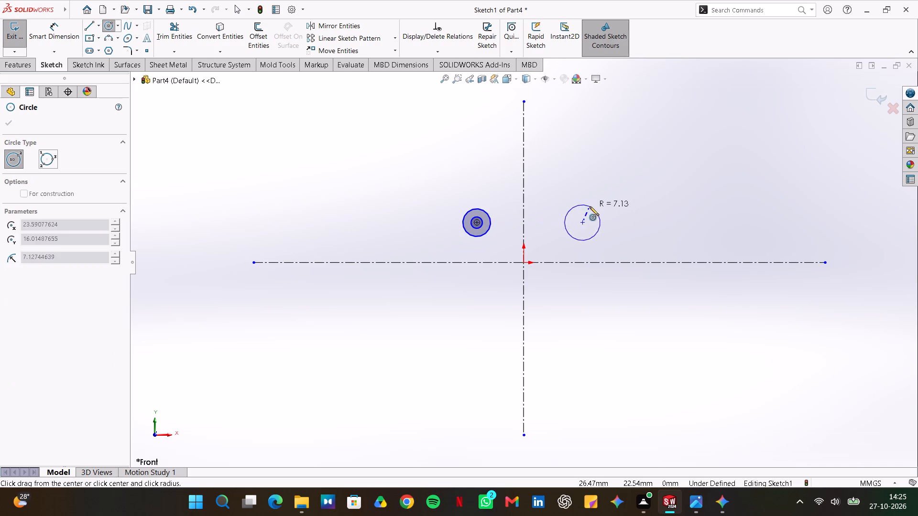
left_click(590, 206)
left_click(584, 224)
left_click(591, 219)
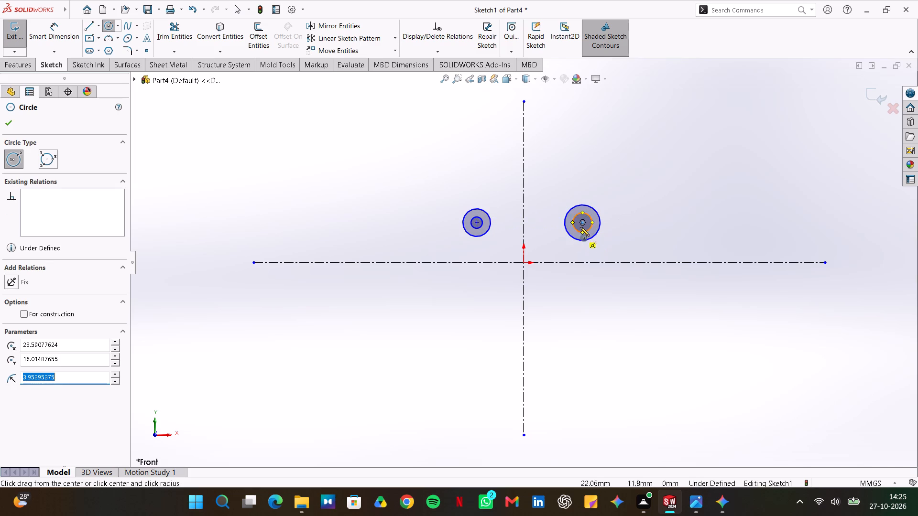
key("Escape")
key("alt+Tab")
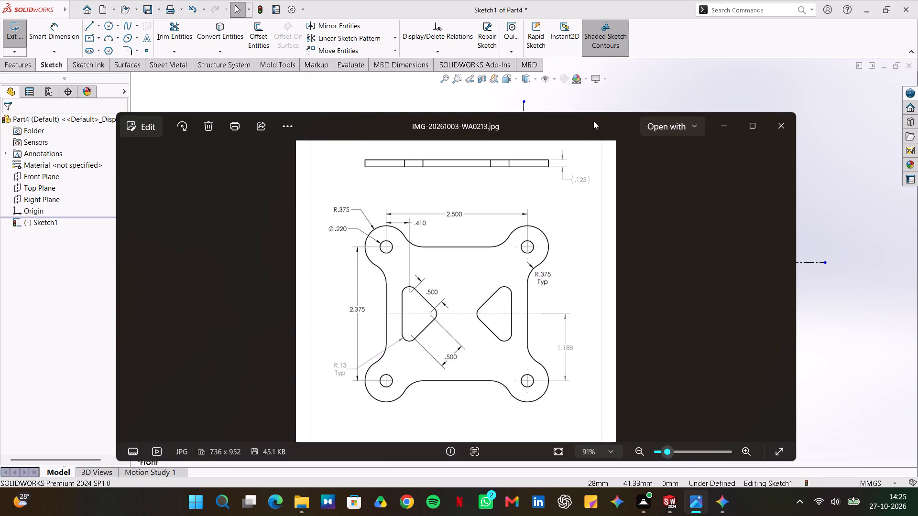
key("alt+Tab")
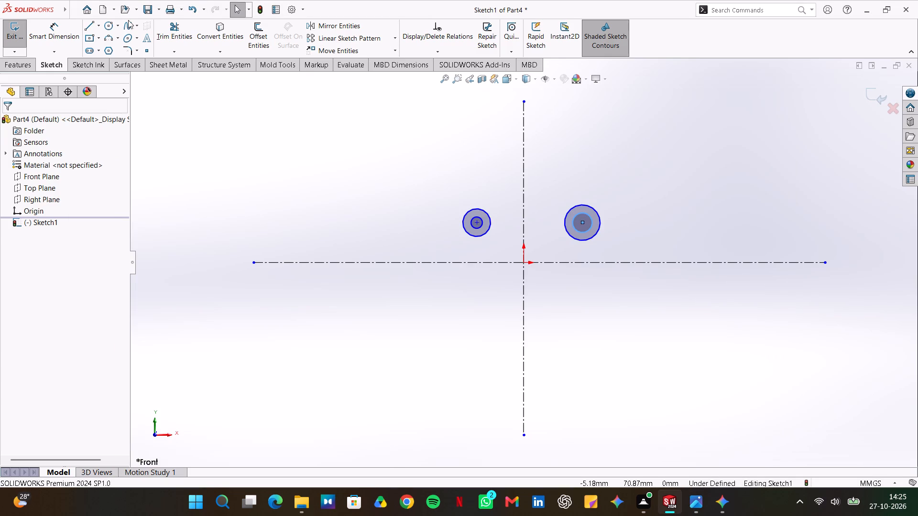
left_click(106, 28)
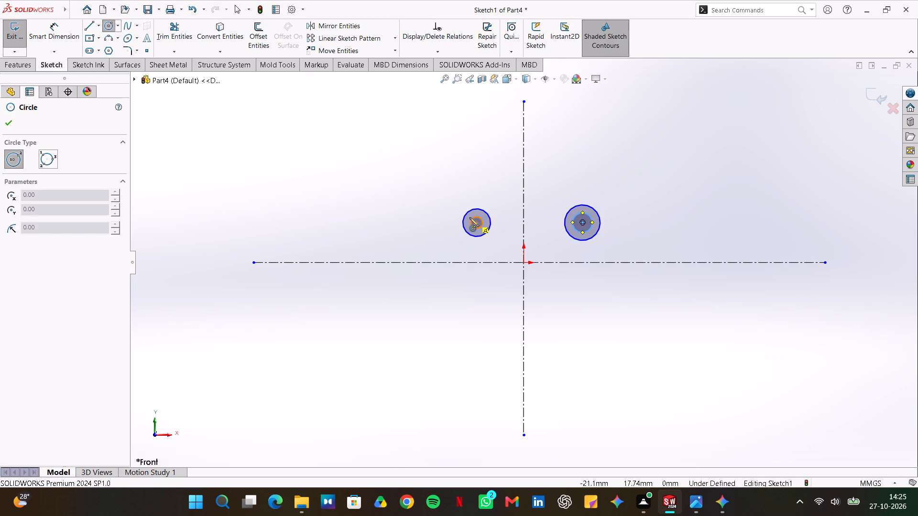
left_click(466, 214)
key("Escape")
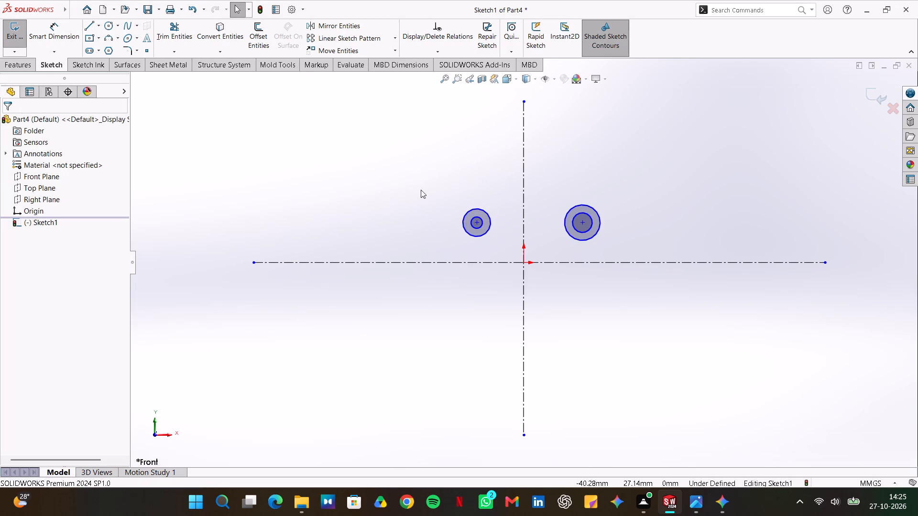
Dimension the outer circle of the upper-left pair to a diameter of .375*2, giving 0.75 mm.
left_click(37, 17)
left_click(61, 31)
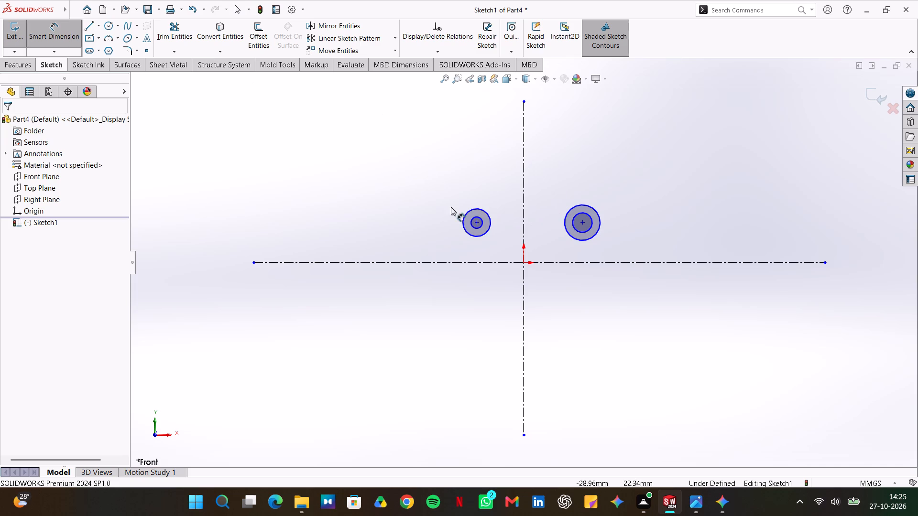
left_click(467, 212)
right_click(414, 182)
right_click(414, 182)
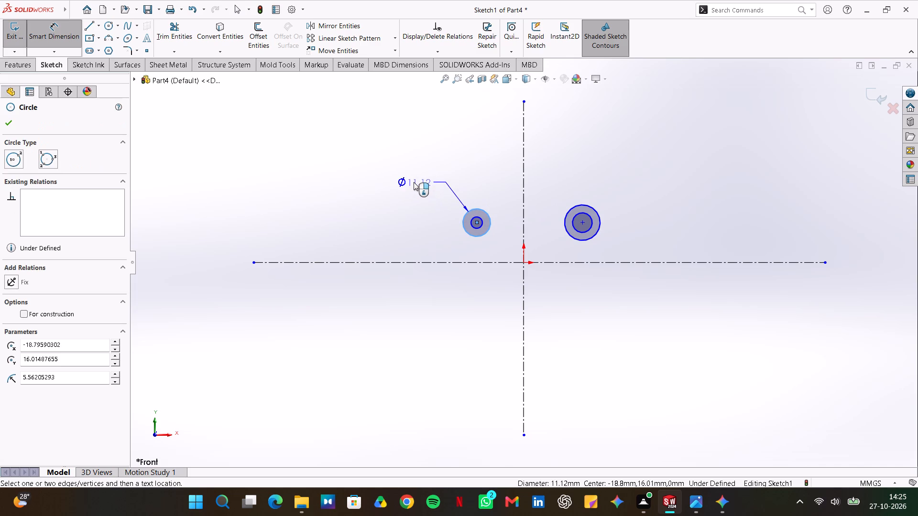
right_click(414, 182)
right_click(414, 182)
left_click(414, 184)
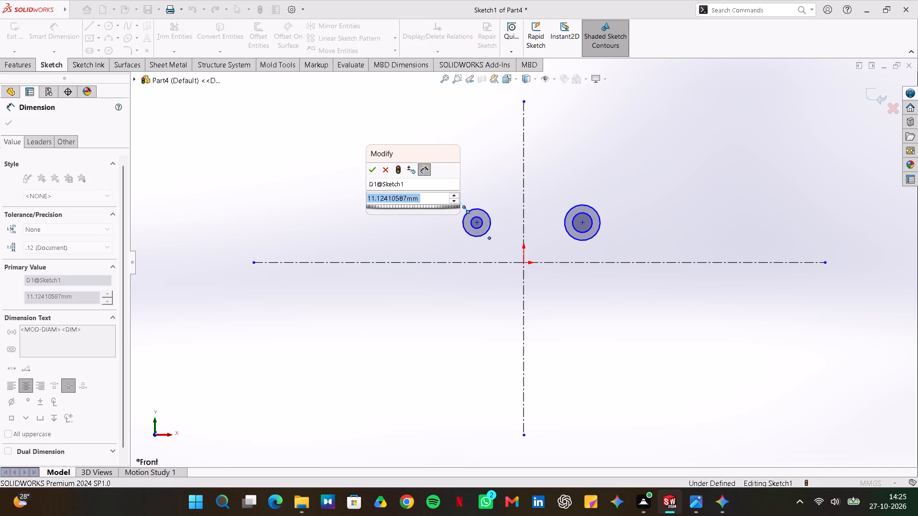
type("3.")
key("BackSpace")
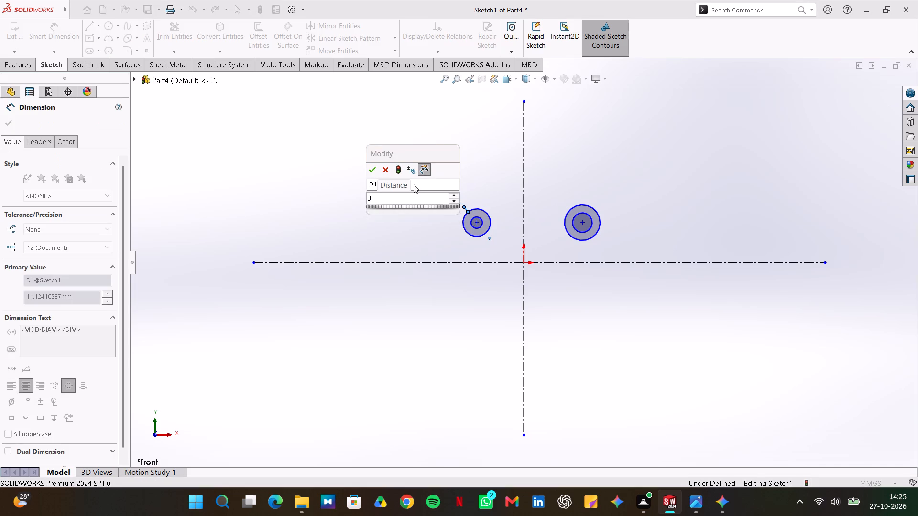
key("BackSpace")
key("BackSpace")
type(".375*")
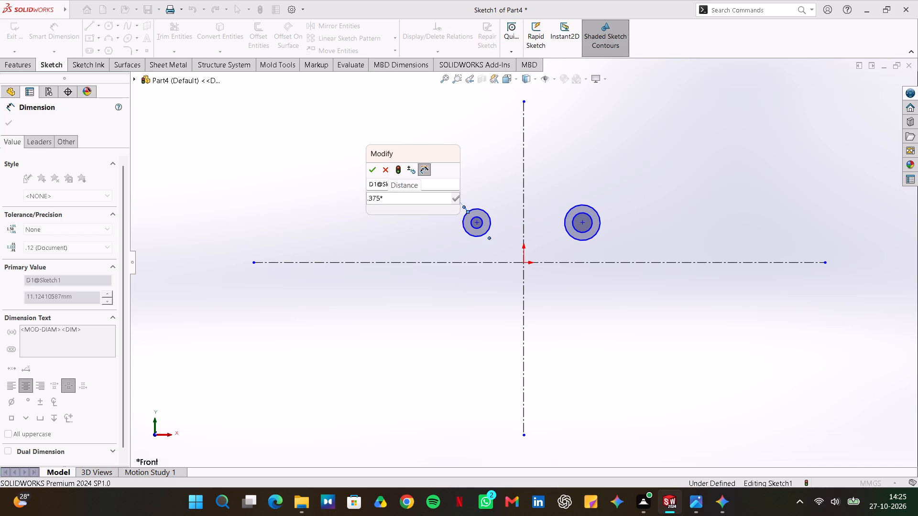
key("2")
key("Return")
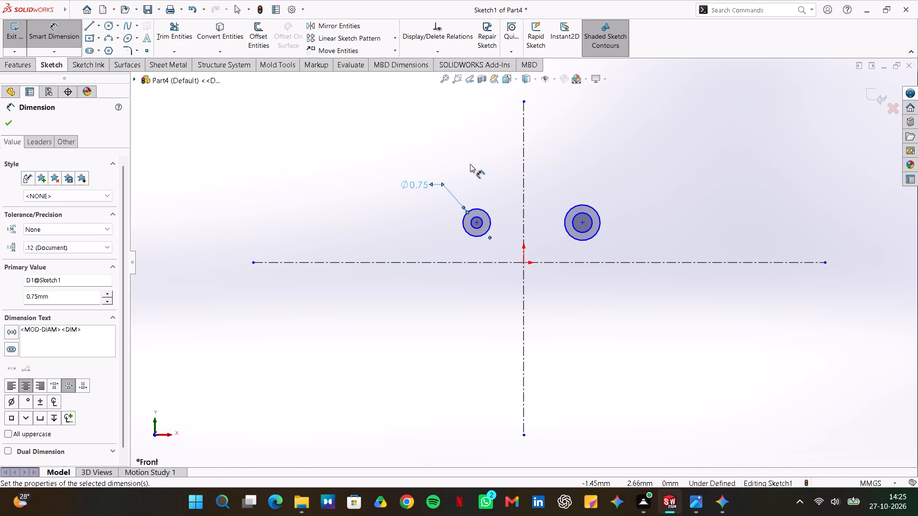
left_click(470, 164)
Display the outer circle's diameter dimension as a radius and open its value.
right_click(419, 183)
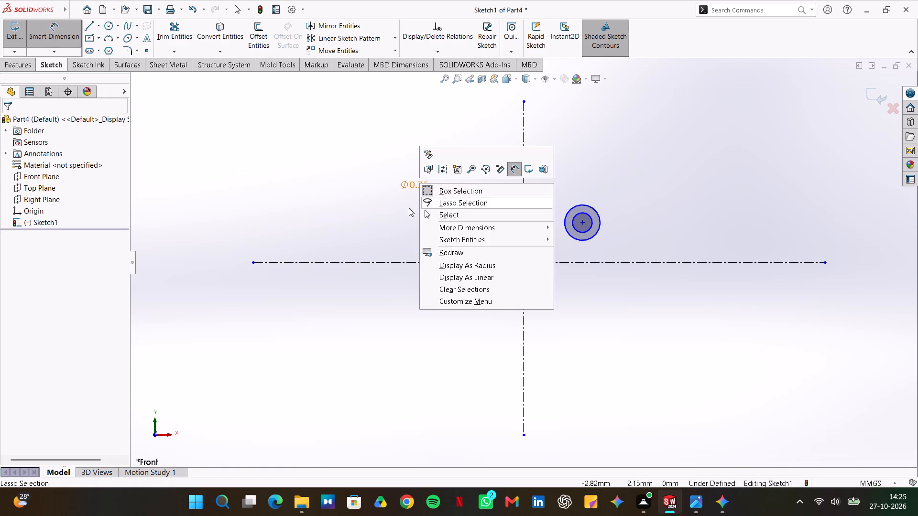
key("Escape")
right_click(410, 185)
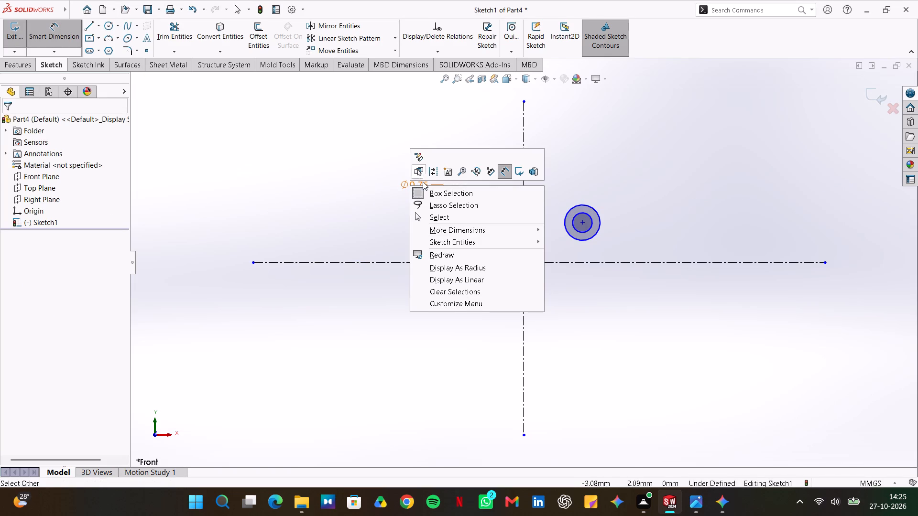
key("Escape")
left_click(412, 184)
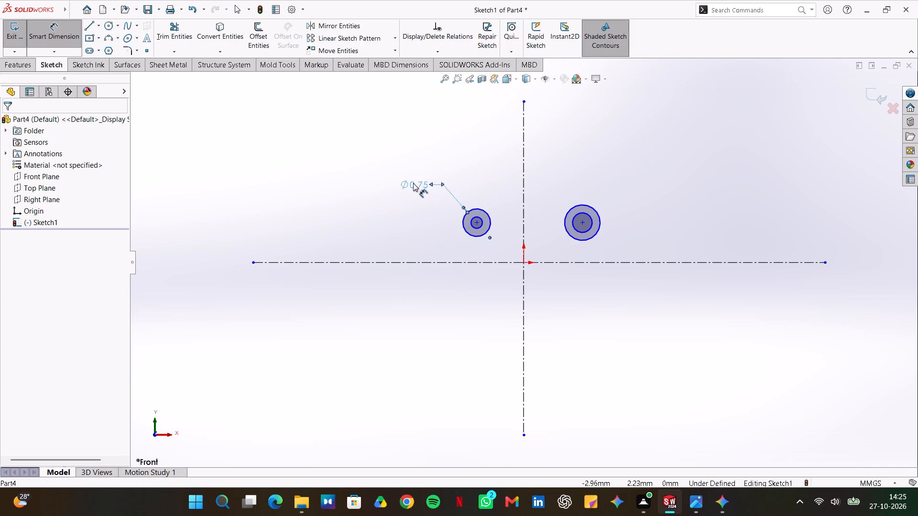
right_click(413, 184)
left_click(421, 161)
left_click(404, 212)
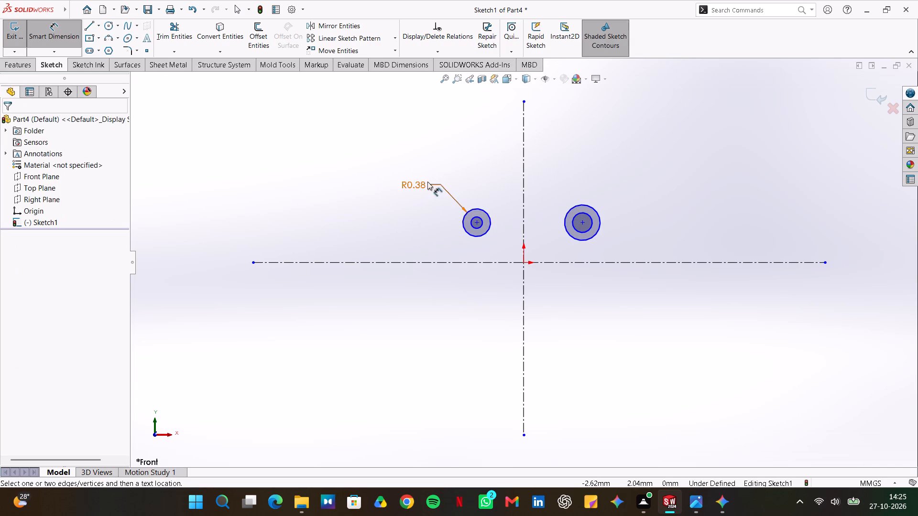
double_click(418, 184)
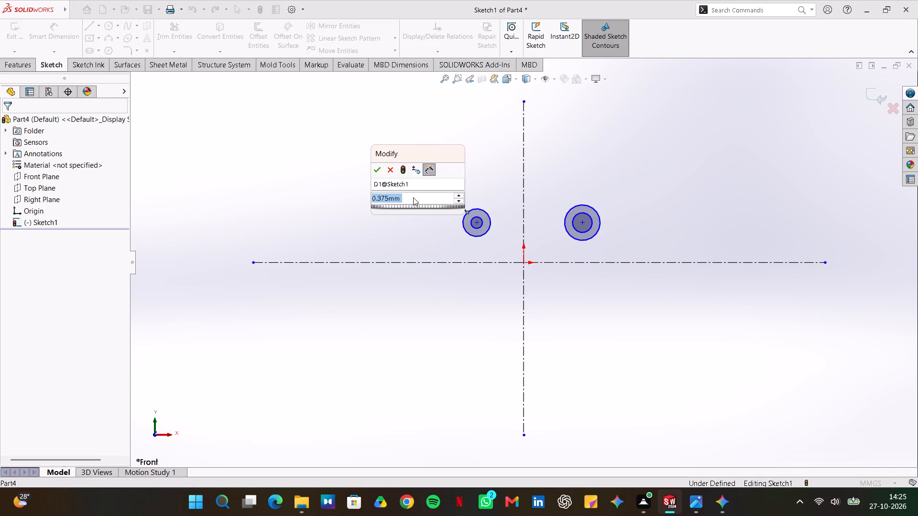
left_click(416, 232)
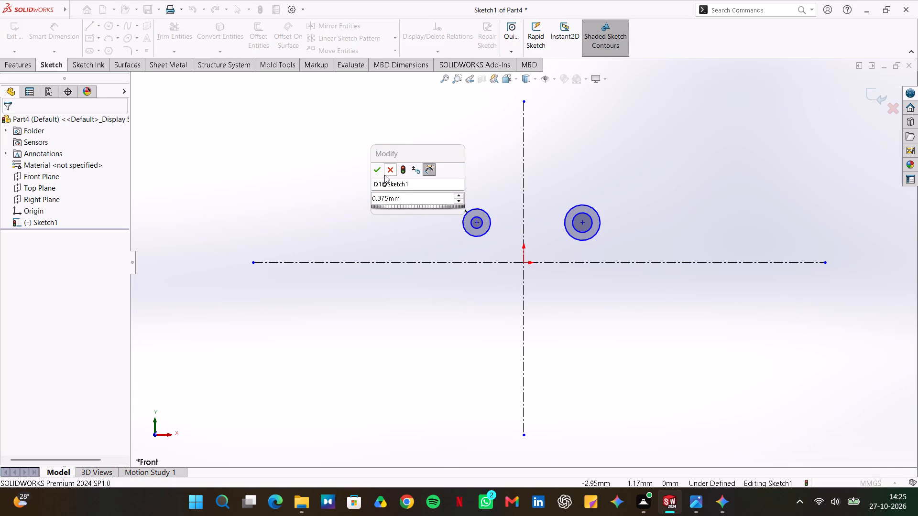
left_click(382, 173)
left_click(416, 227)
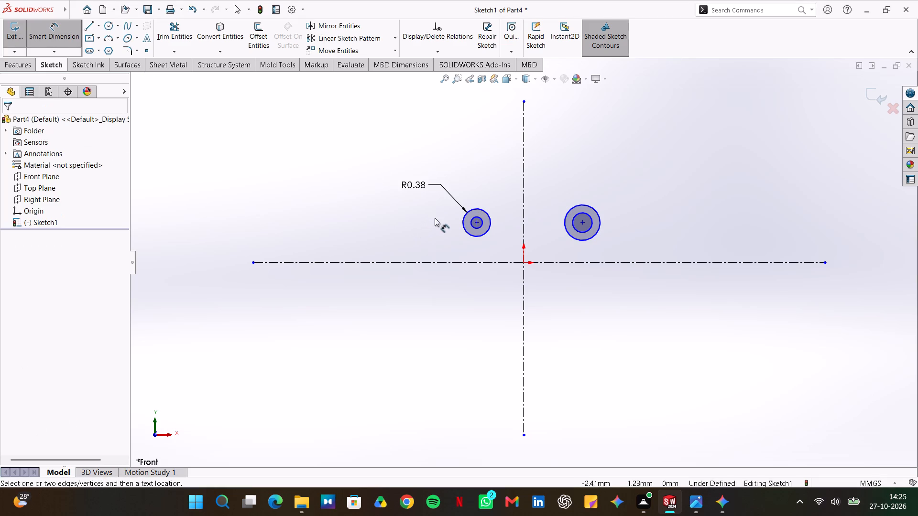
Dimension the inner circle of the upper-left pair to a diameter of .220 mm, following the plate drawing.
key("alt+Tab")
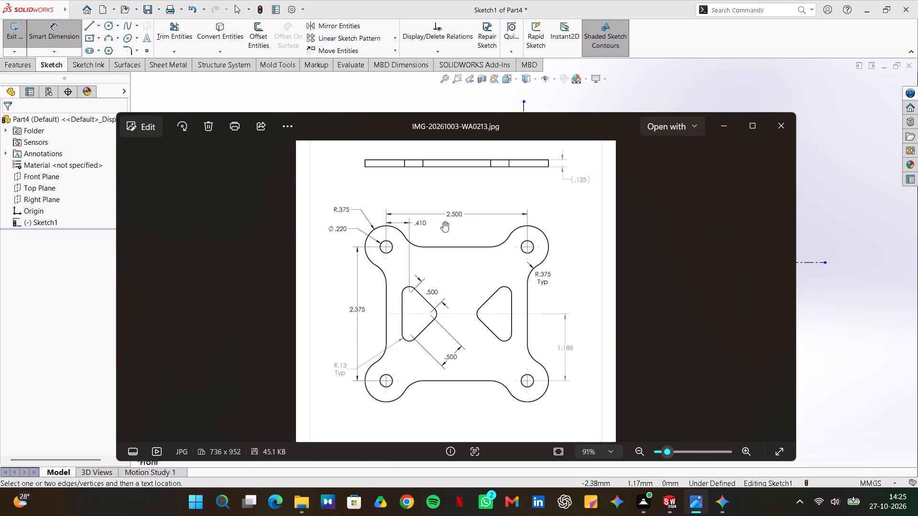
key("alt+Tab")
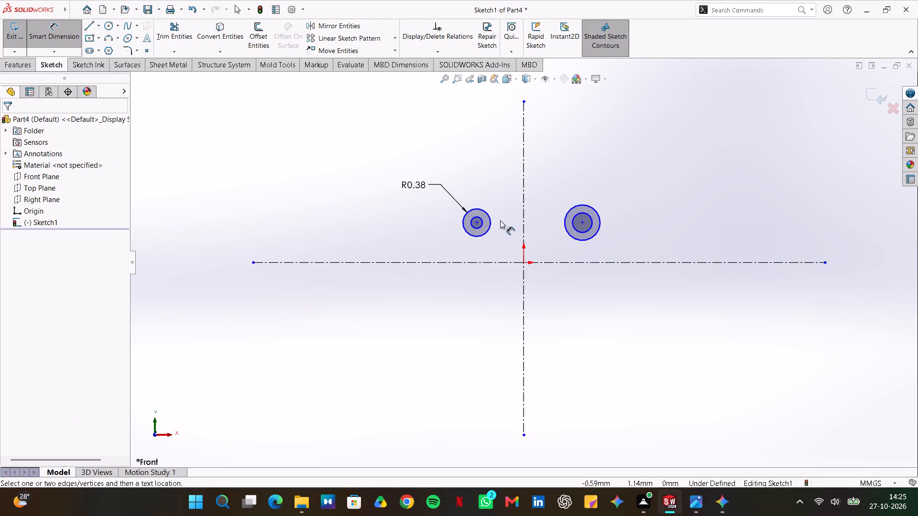
key("alt+Tab")
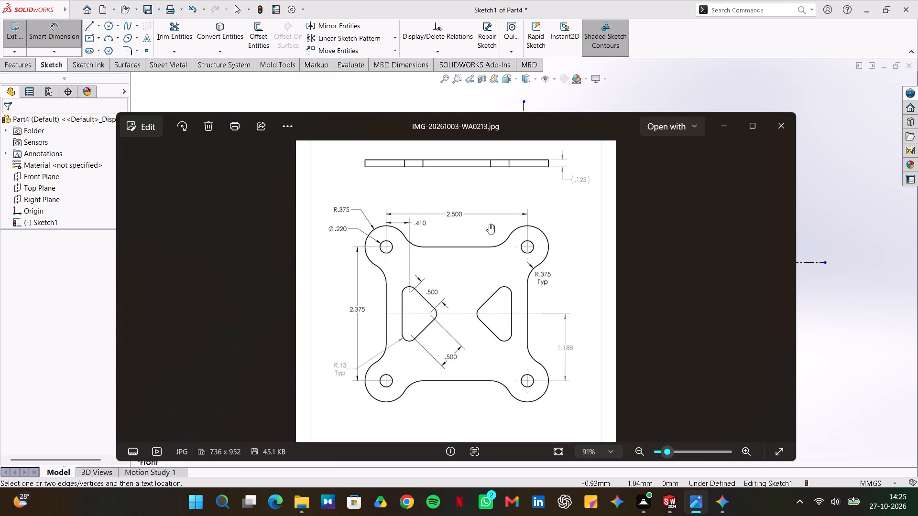
key("alt+Tab")
key("alt+Tab")
key("alt+Tab")
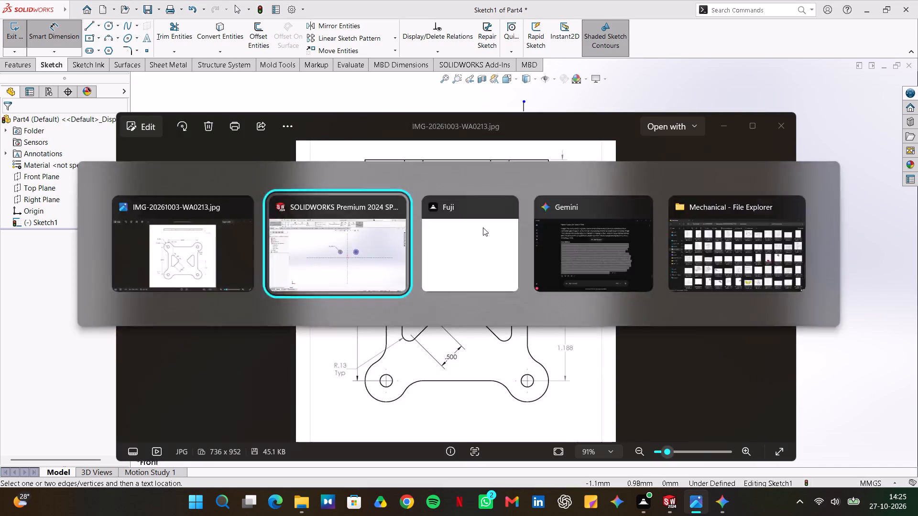
left_click(483, 226)
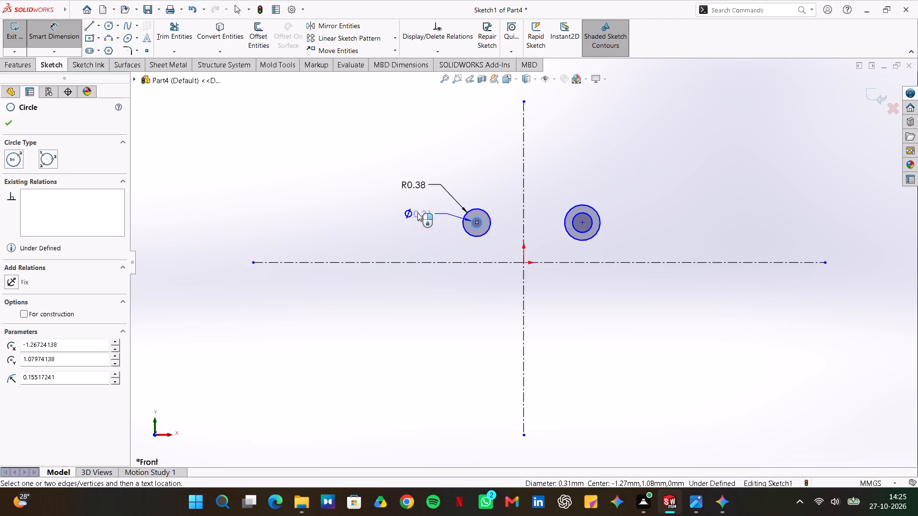
left_click(417, 211)
type(".220")
key("Return")
left_click(504, 186)
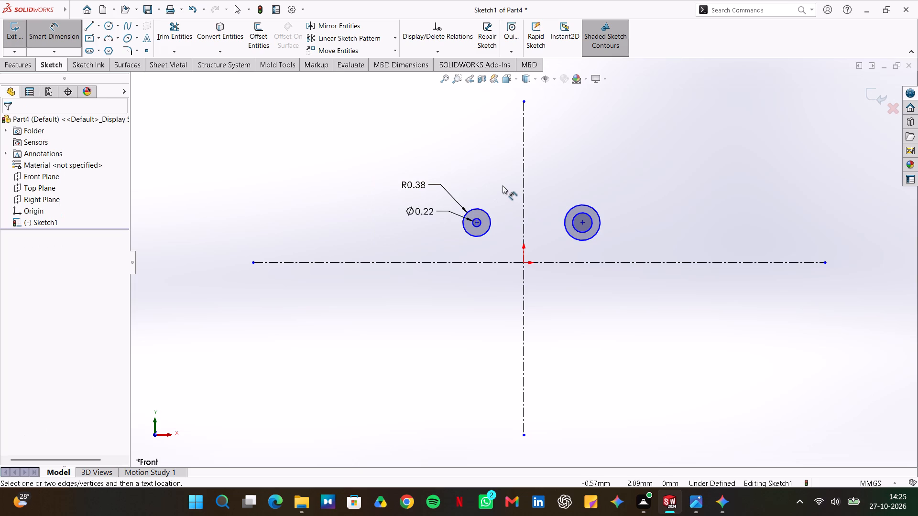
key("Escape")
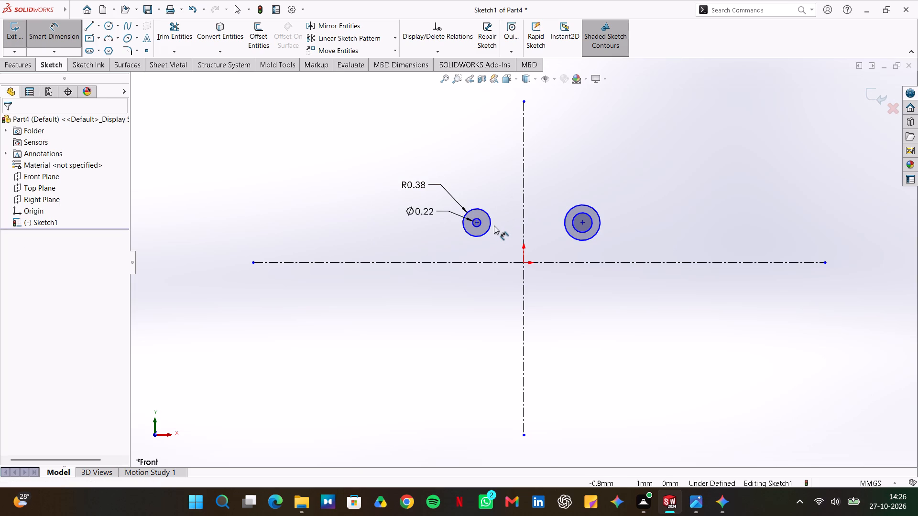
Add equal relations between the two outer circles and between the two inner circles of the left and right pairs.
left_click(492, 227, "ctrl")
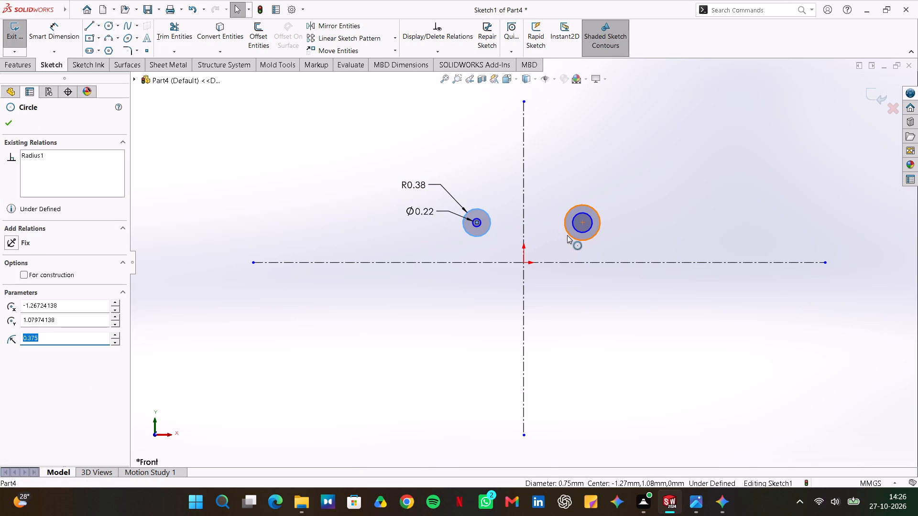
left_click(567, 235, "ctrl")
left_click(636, 191)
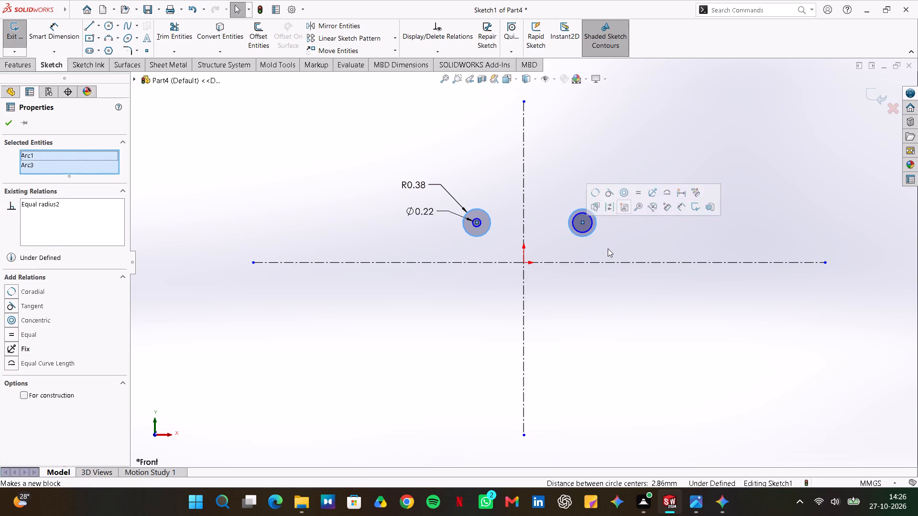
left_click(608, 248)
left_click(480, 227)
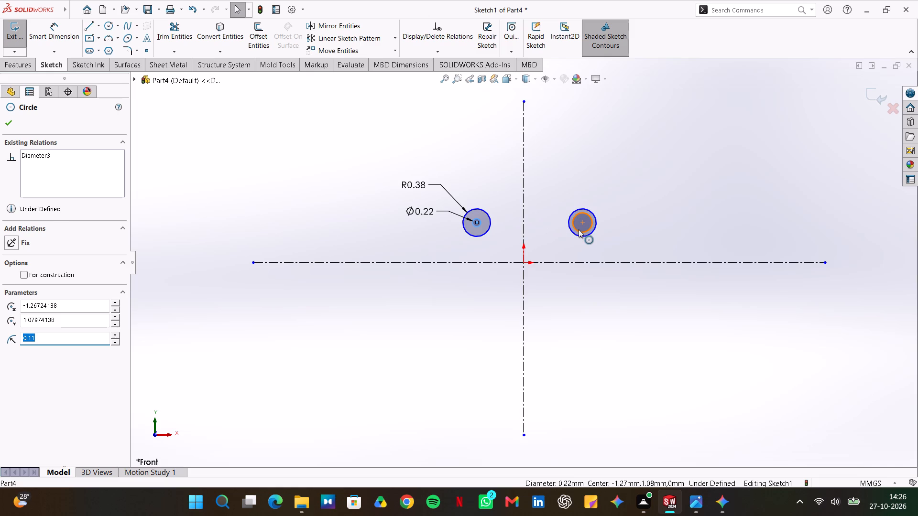
left_click(579, 229, "ctrl")
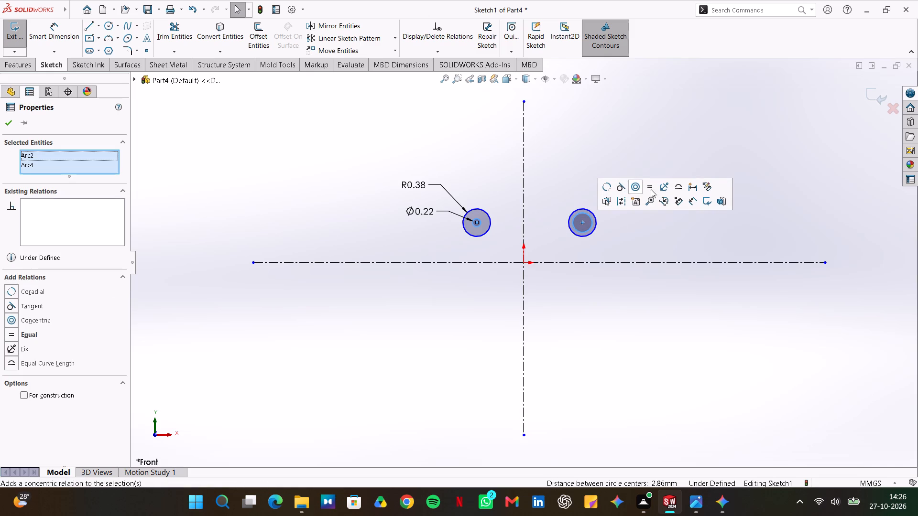
left_click(651, 189)
left_click(633, 236)
Dimension the horizontal spacing between the two circle pairs' centres to 2.5 mm, following the plate drawing.
key("alt+Tab")
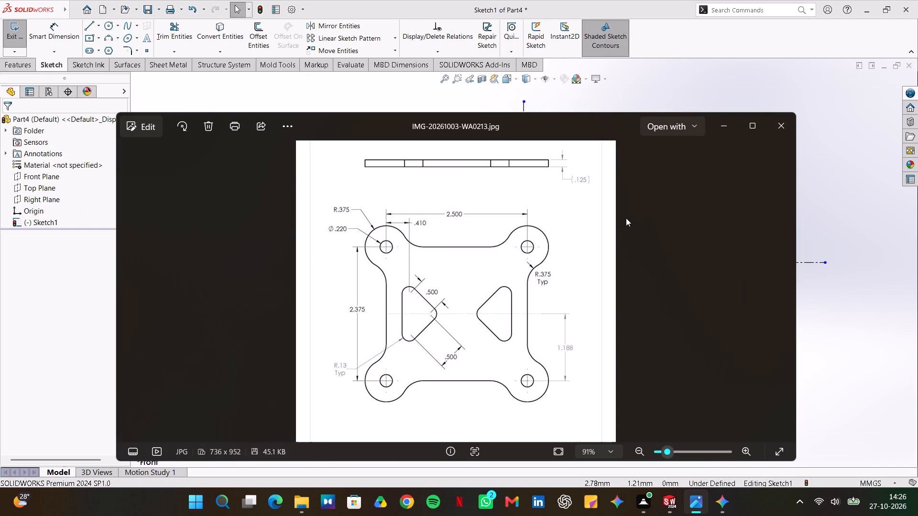
key("alt+Tab")
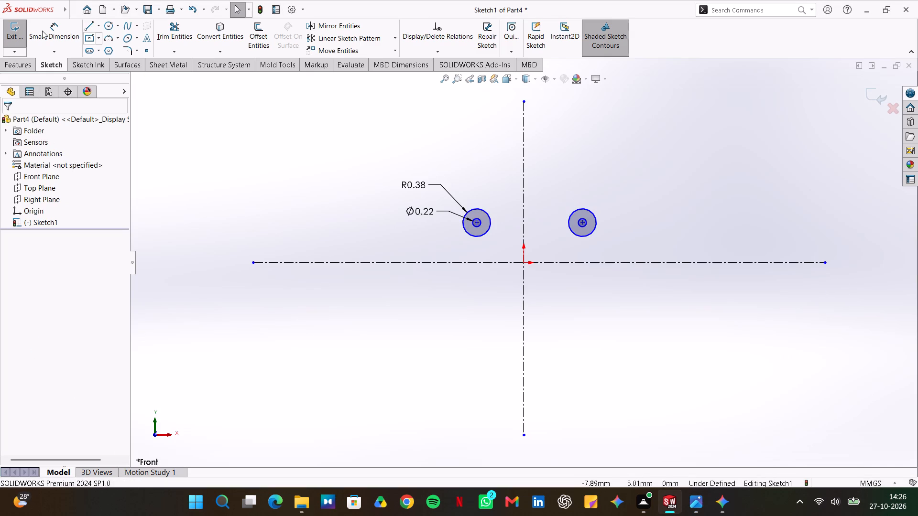
left_click(42, 31)
left_click(477, 222)
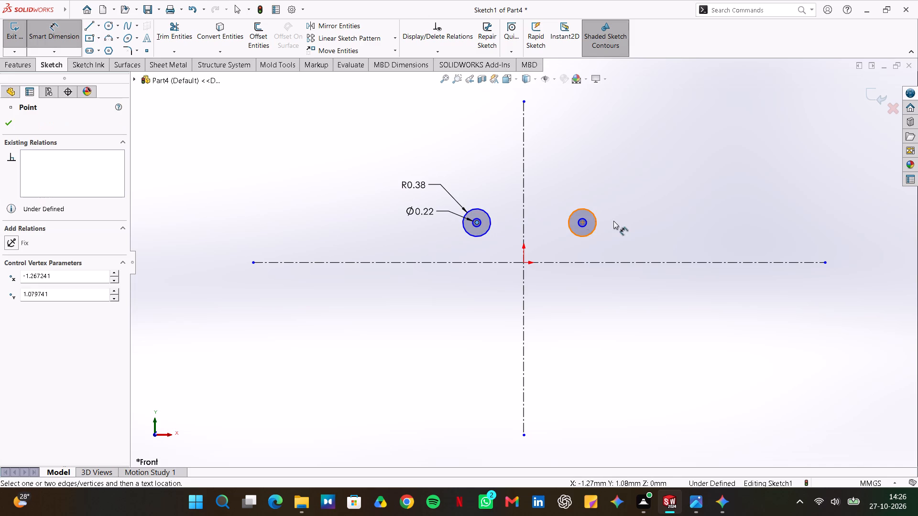
left_click(583, 222)
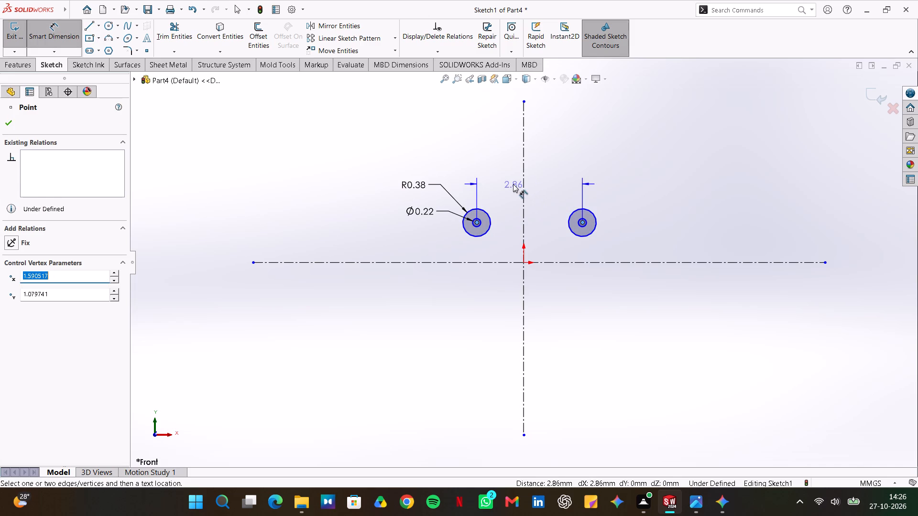
left_click(512, 184)
type("2.5")
key("Return")
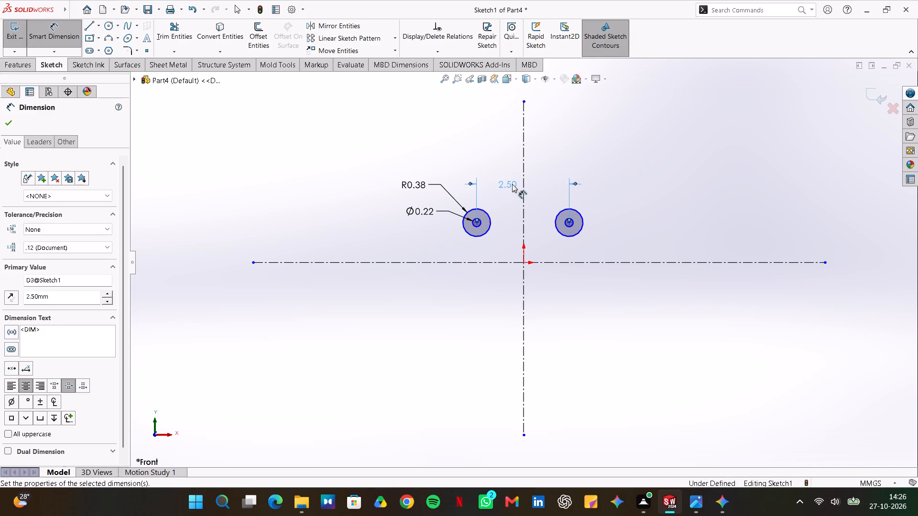
key("alt+Tab")
key("alt+Tab")
left_click(569, 158)
key("Escape")
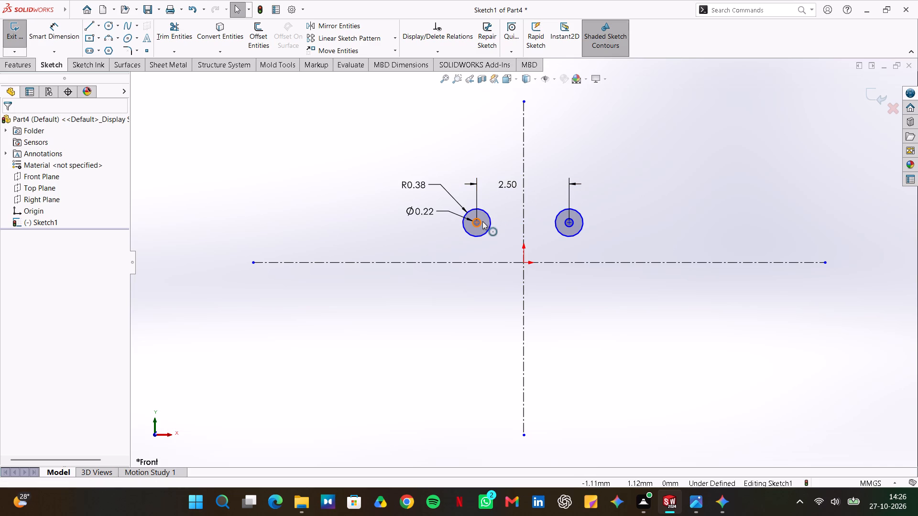
Make the centres of the two circle pairs symmetric about the vertical centerline.
left_click(477, 221, "ctrl")
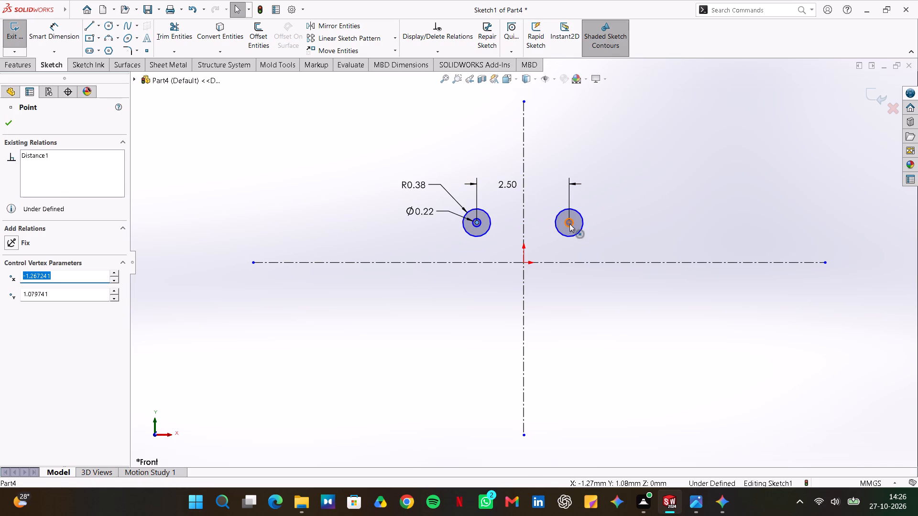
left_click(569, 224, "ctrl")
left_click(525, 215, "ctrl")
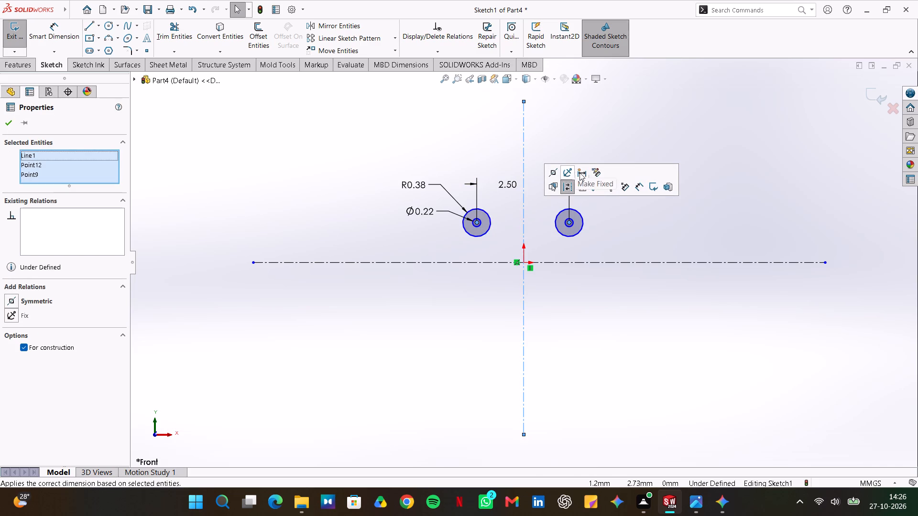
left_click(554, 173)
left_click(601, 119)
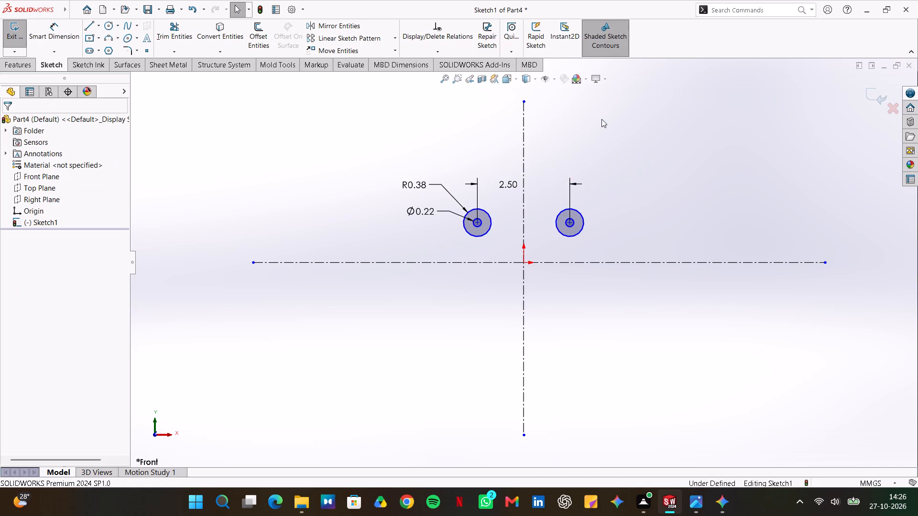
Dimension the vertical distance from the upper-right pair's centre to the horizontal centerline to 1.188 mm, following the plate drawing.
key("alt+Tab")
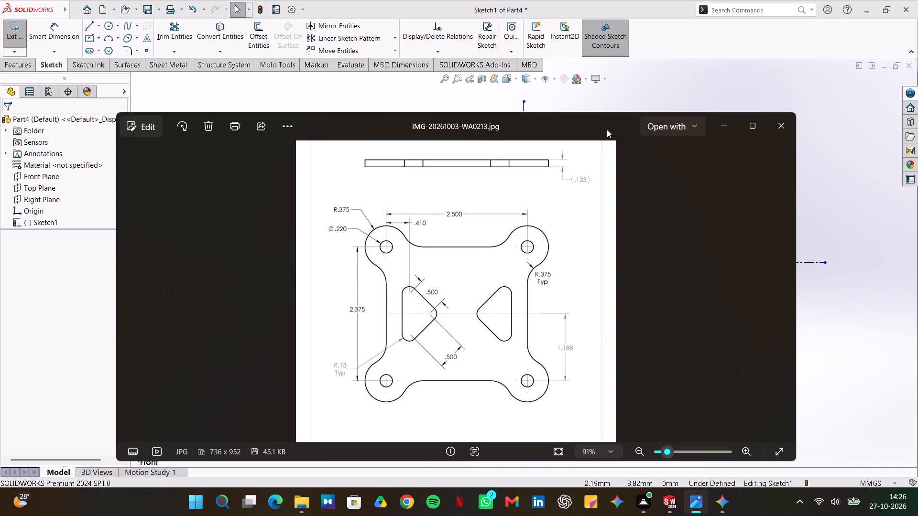
key("alt+Tab")
left_click(63, 30)
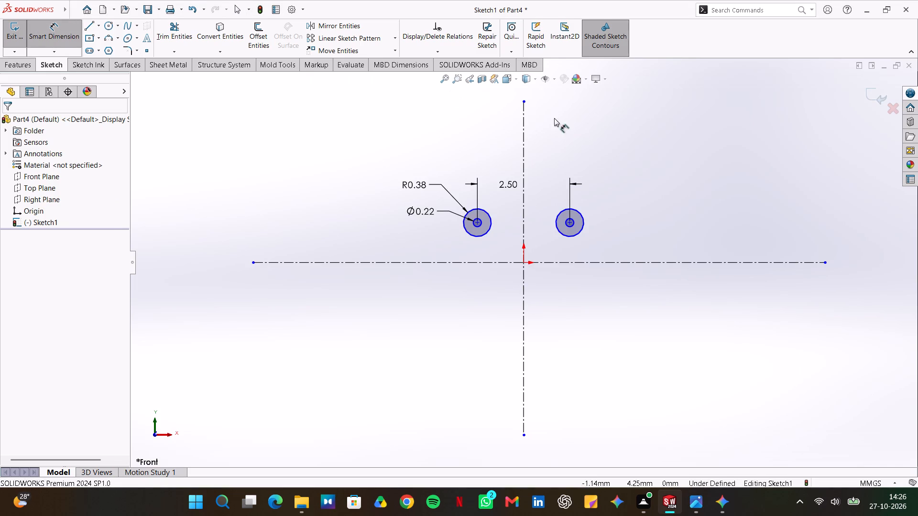
left_click(569, 224)
left_click(582, 260)
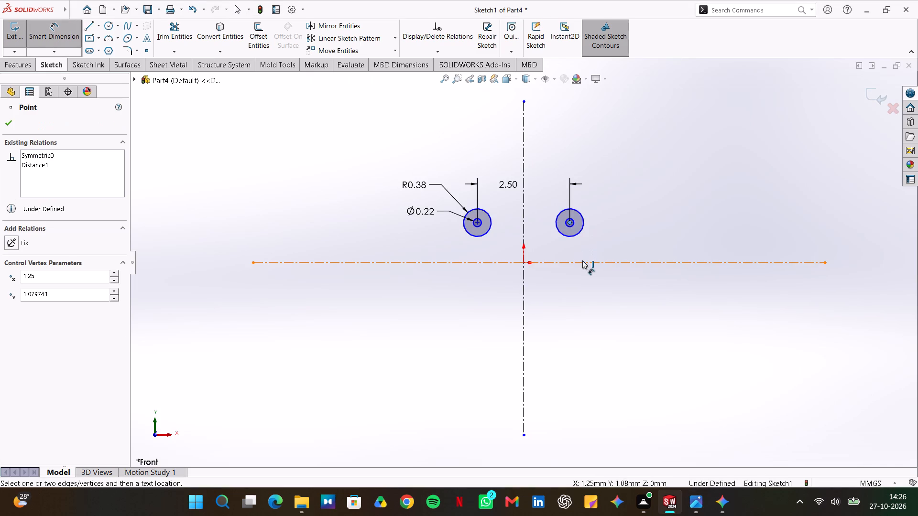
left_click(634, 248)
type("1.1")
key("alt+Tab")
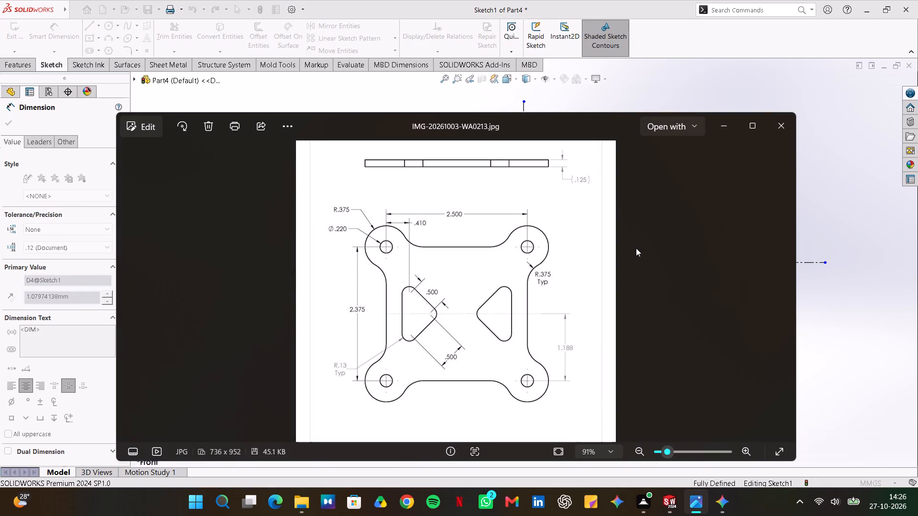
key("alt+Tab")
type("1.188")
key("Return")
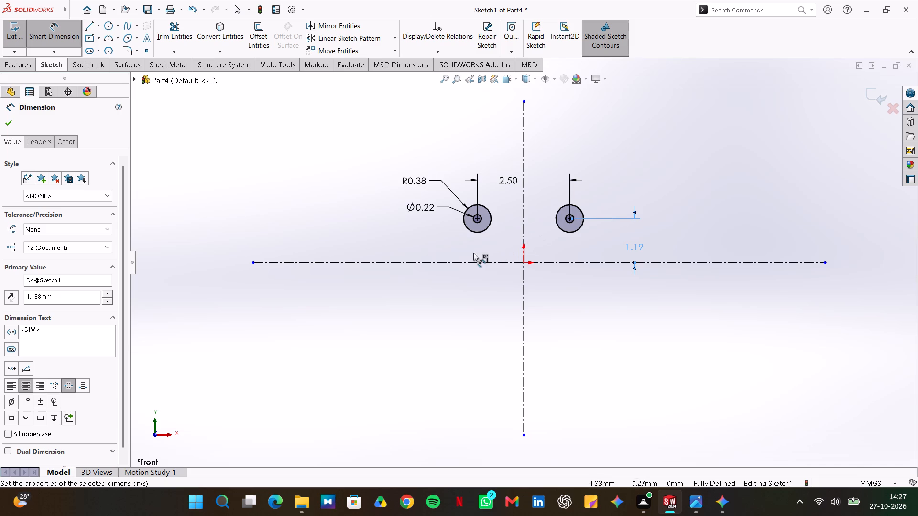
key("Escape")
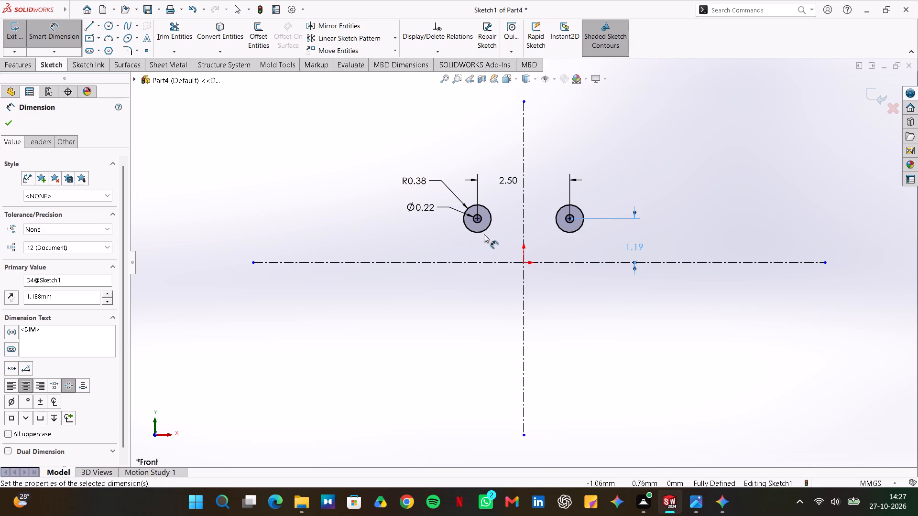
left_click(482, 231, "ctrl")
key("Escape")
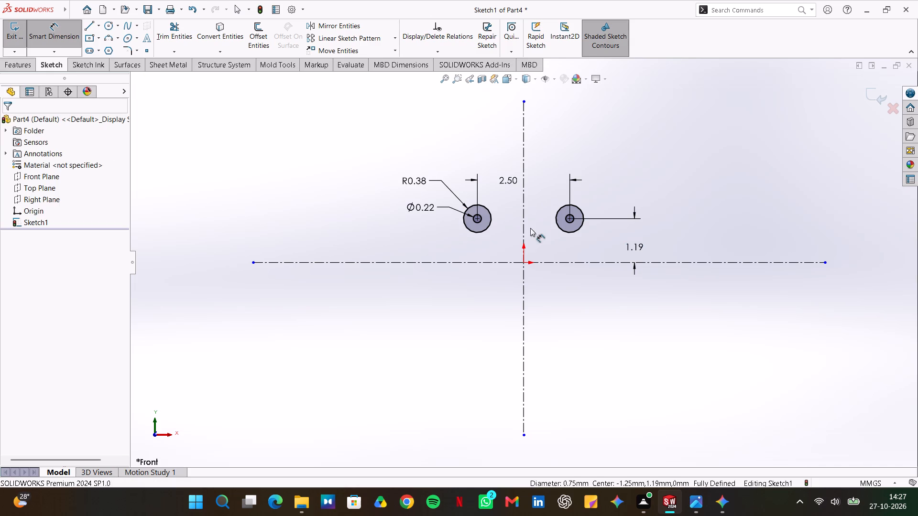
key("Escape")
key("Escape")
key("Escape")
Mirror the inner and outer circles of both upper pairs about the horizontal centerline, keeping the originals.
left_click(485, 225, "ctrl")
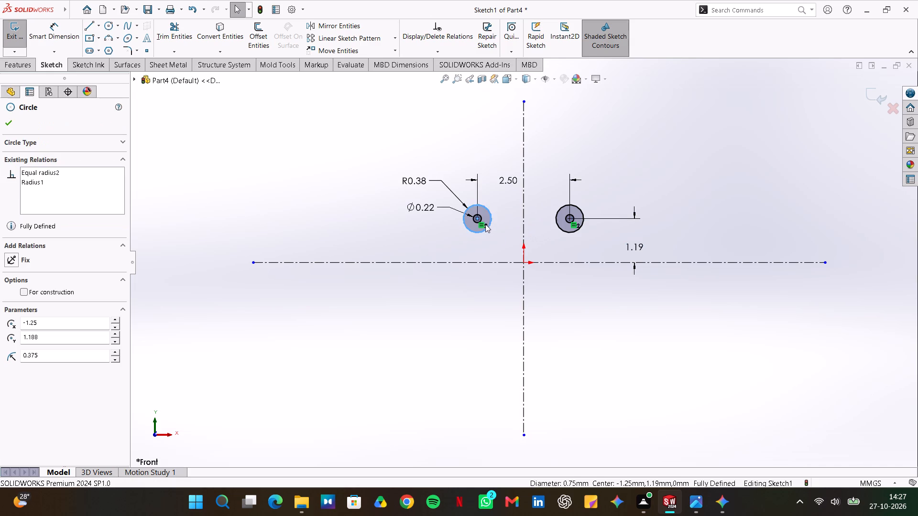
left_click(482, 219, "ctrl")
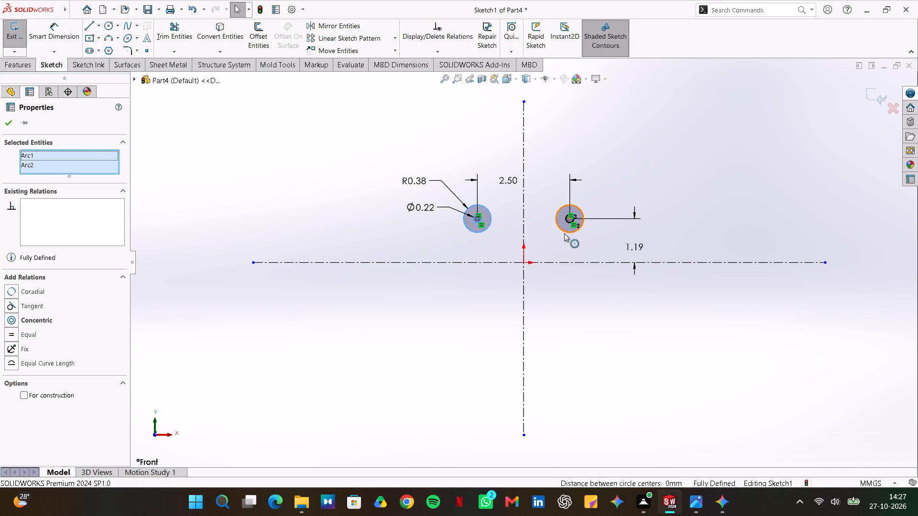
left_click(564, 233, "ctrl")
left_click(566, 221, "ctrl")
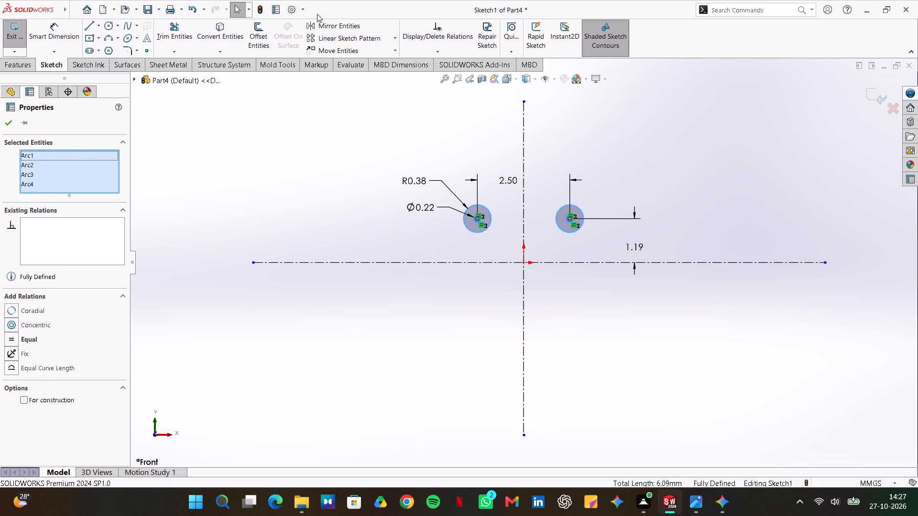
left_click(346, 25)
left_click(90, 287)
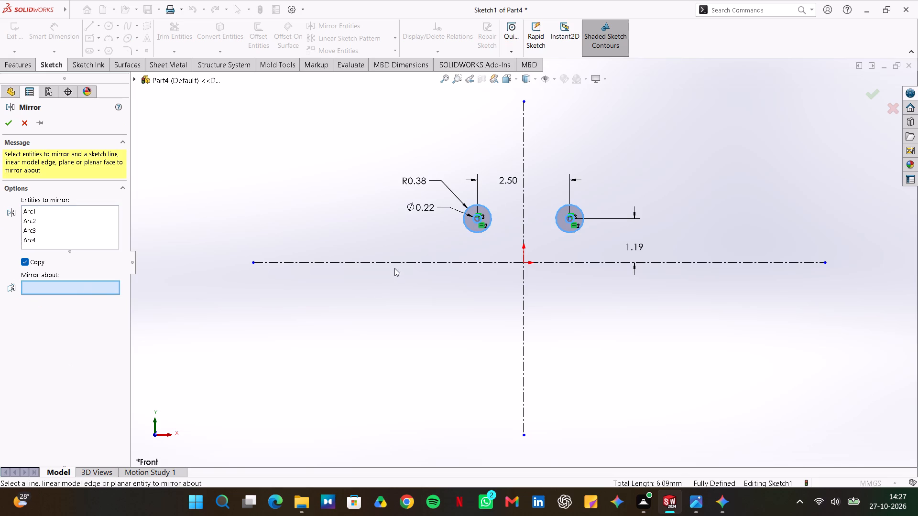
left_click(396, 263)
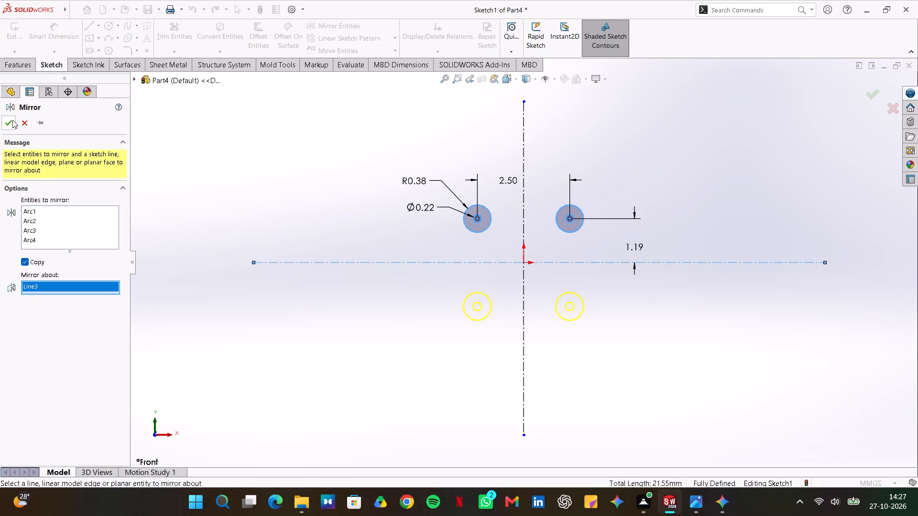
left_click(12, 122)
left_click(208, 154)
Draw two vertical lines about 1.63 mm long joining the facing quadrant points of the upper and lower outer circles on each side.
key("alt+Tab")
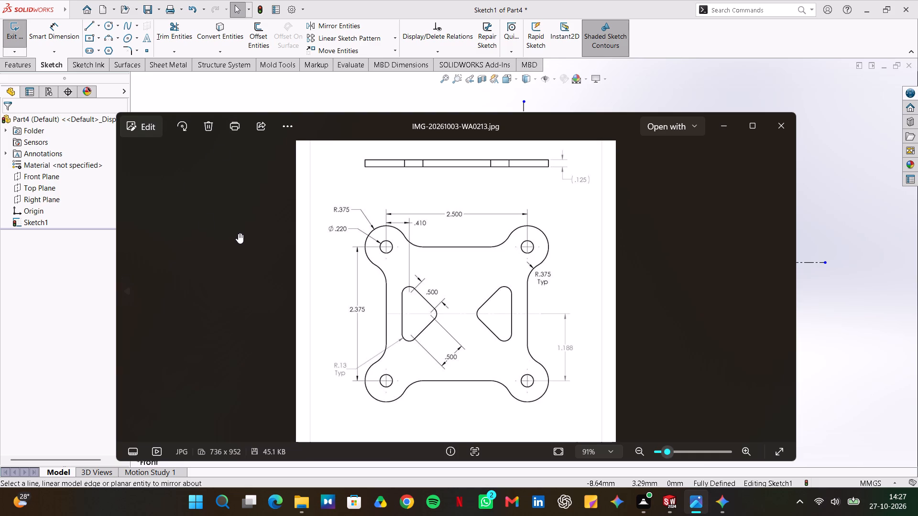
key("alt+Tab")
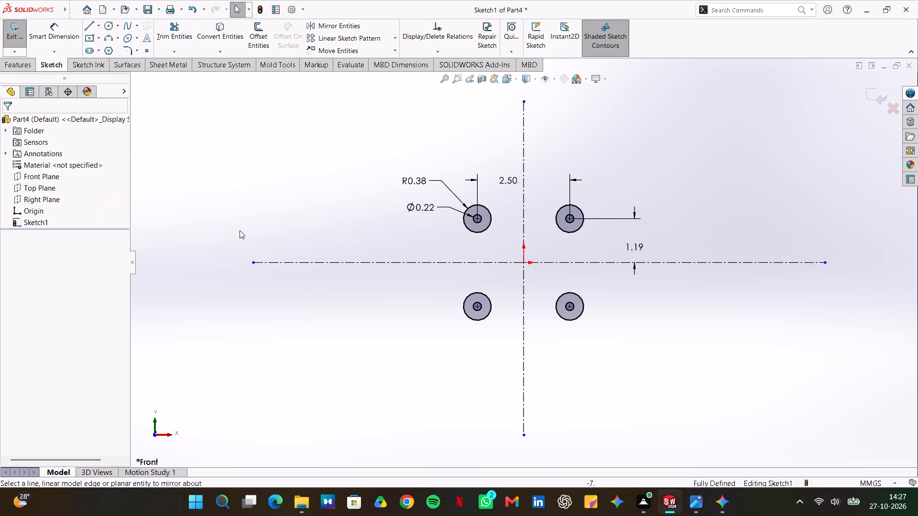
key("alt+Tab")
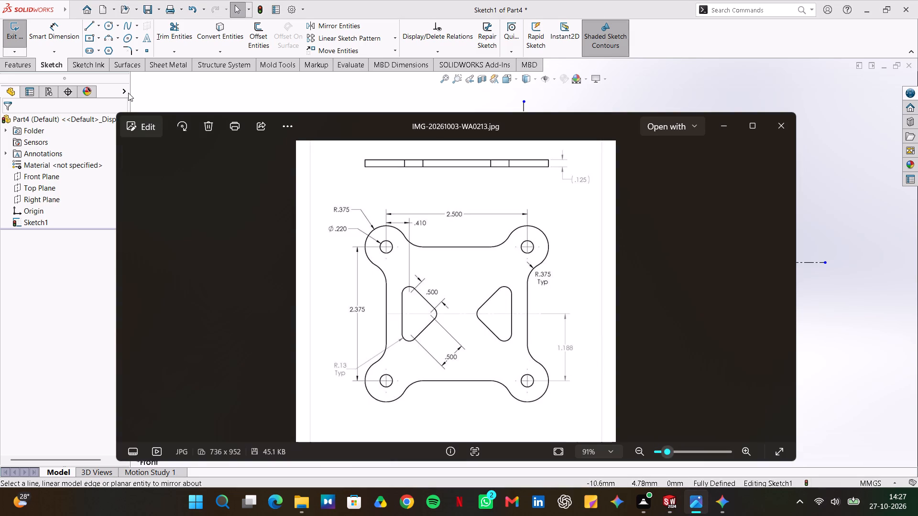
key("alt+Tab")
left_click(93, 26)
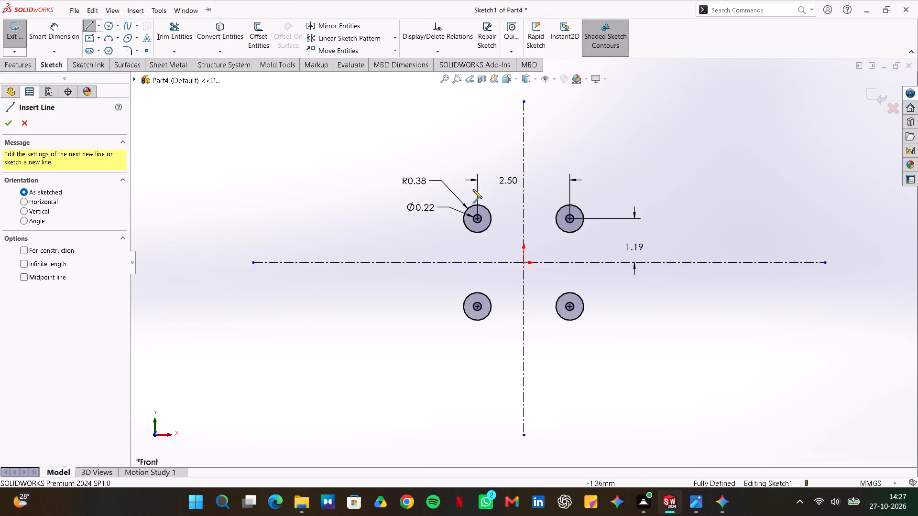
left_click(478, 235)
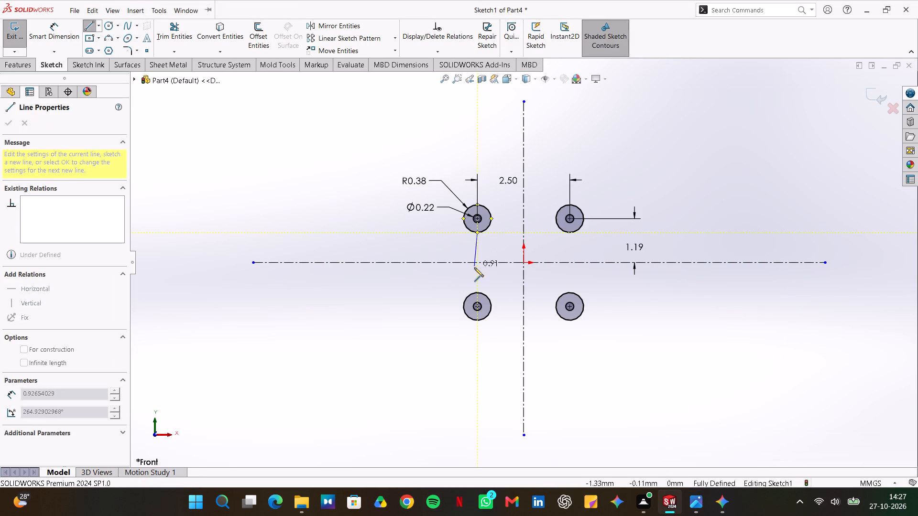
left_click(478, 292)
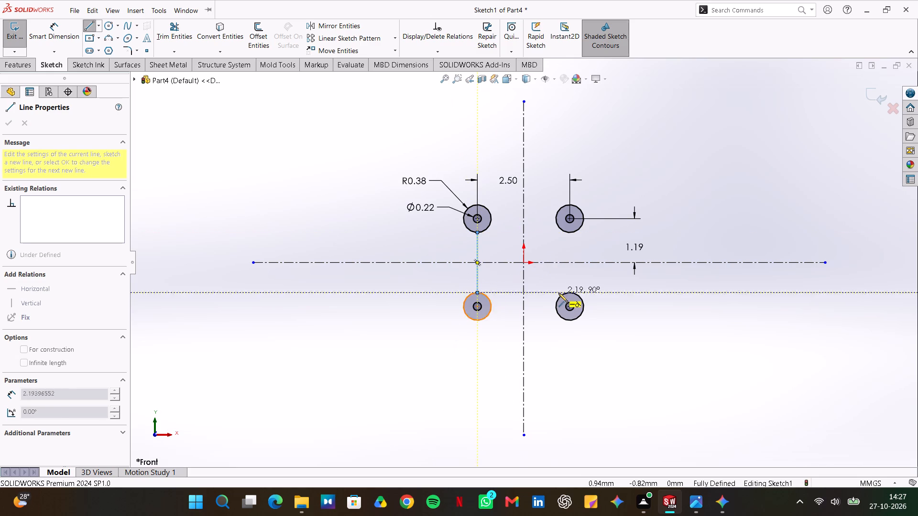
double_click(510, 241)
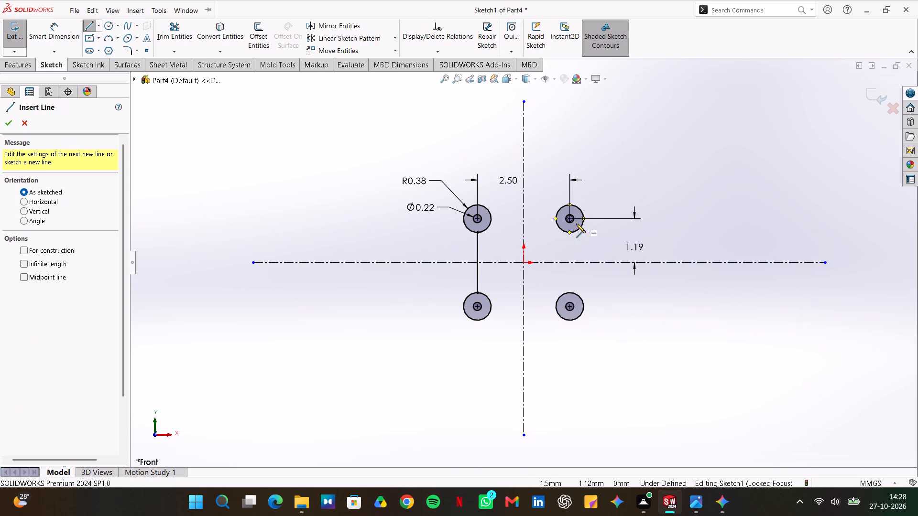
left_click(570, 235)
left_click(570, 294)
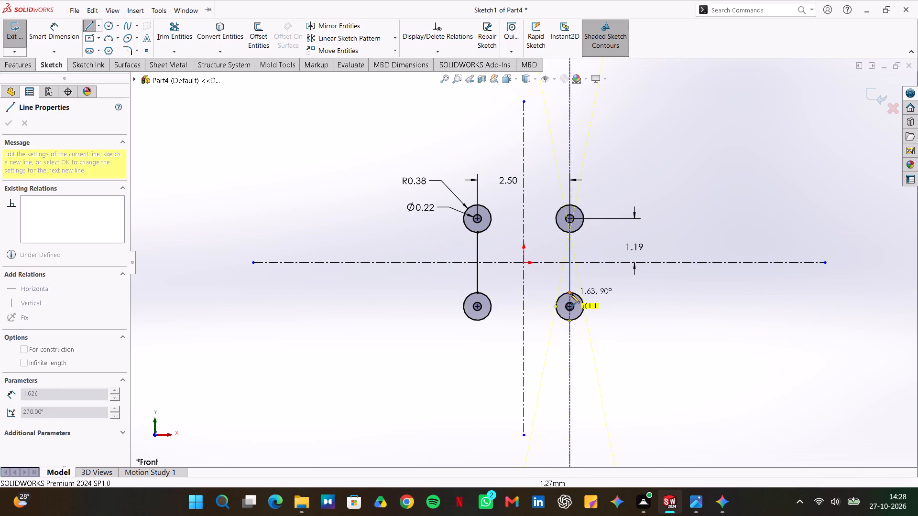
double_click(554, 282)
Draw two horizontal lines joining the facing quadrant points of the left and right outer circles, along the bottom and top of the profile.
key("alt+Tab")
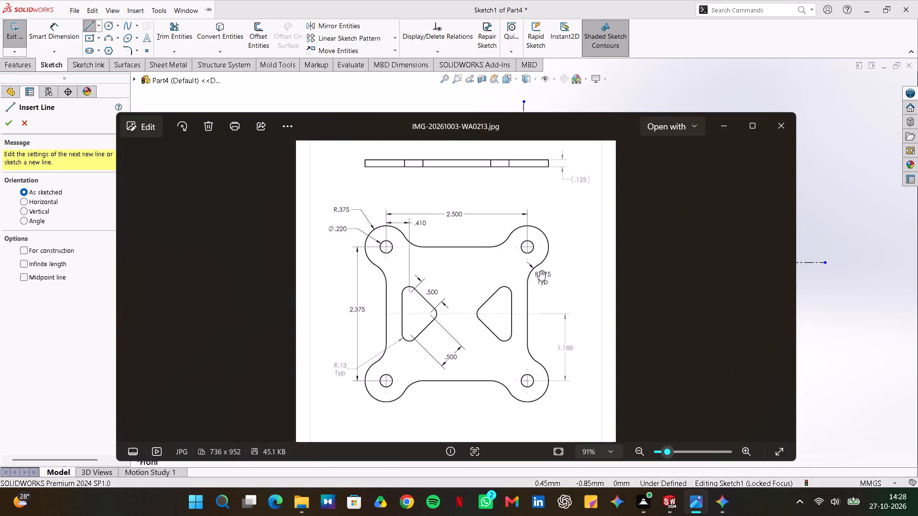
key("alt+Tab")
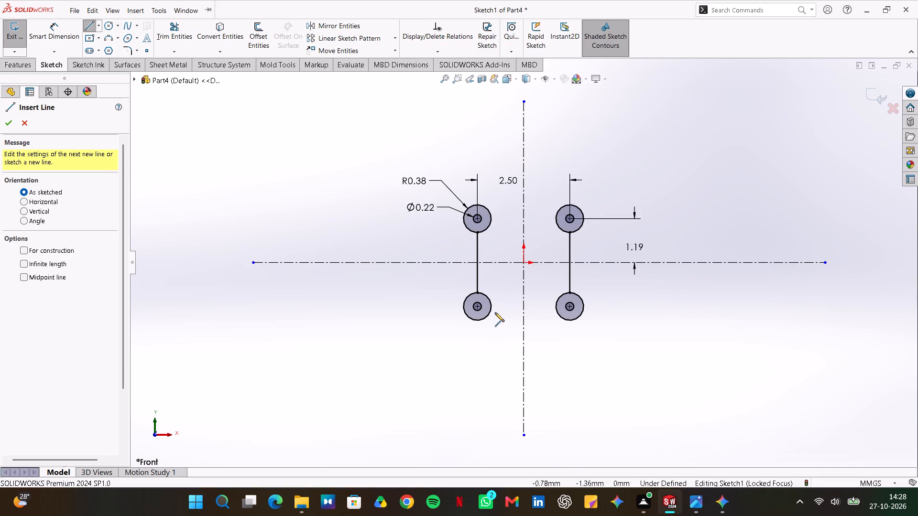
left_click(492, 307)
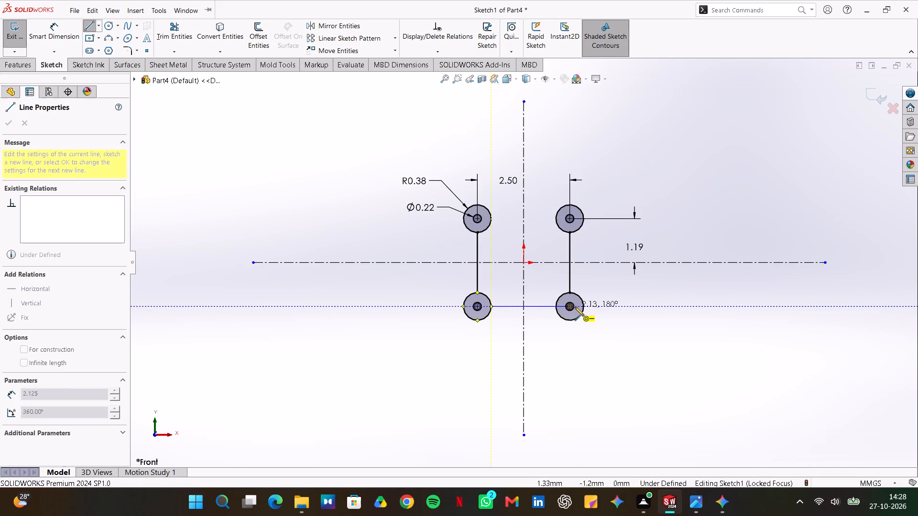
left_click(555, 307)
double_click(546, 291)
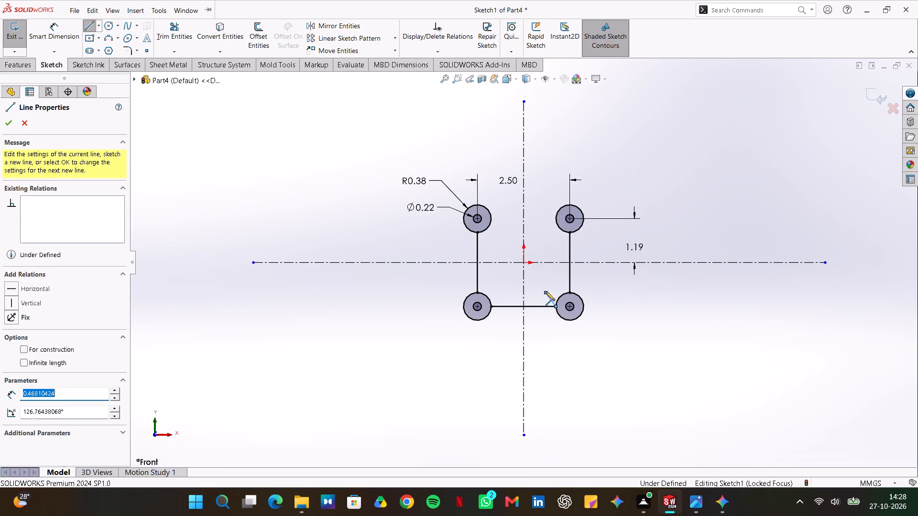
left_click(490, 219)
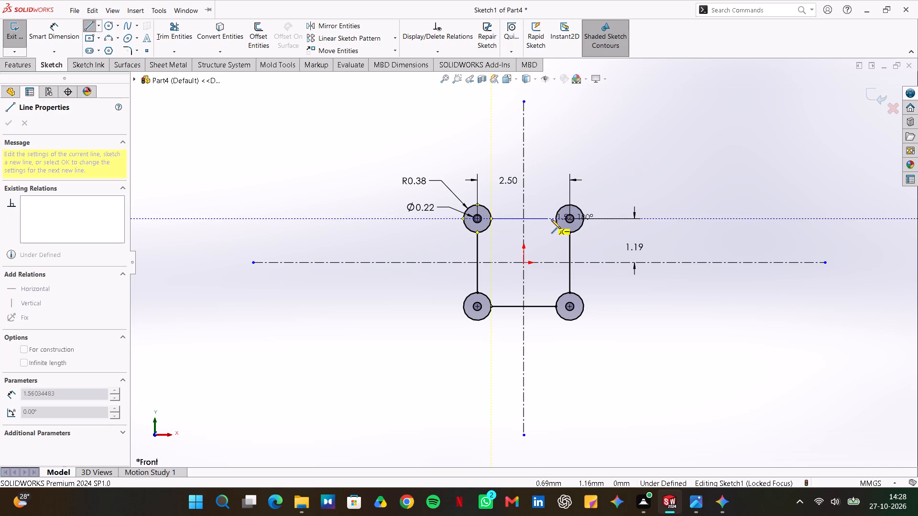
left_click(555, 219)
double_click(543, 206)
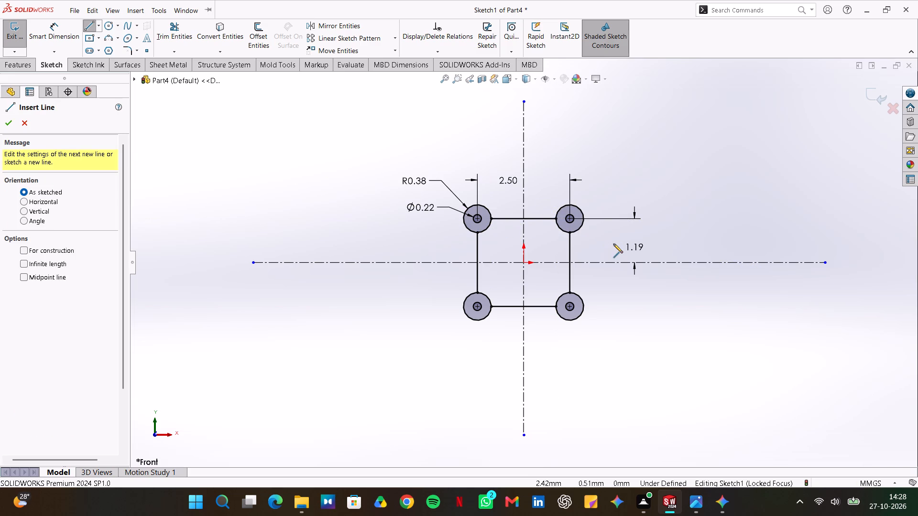
Trim the inward-facing arc between the connecting lines from each of the four outer corner circles.
key("alt+Tab")
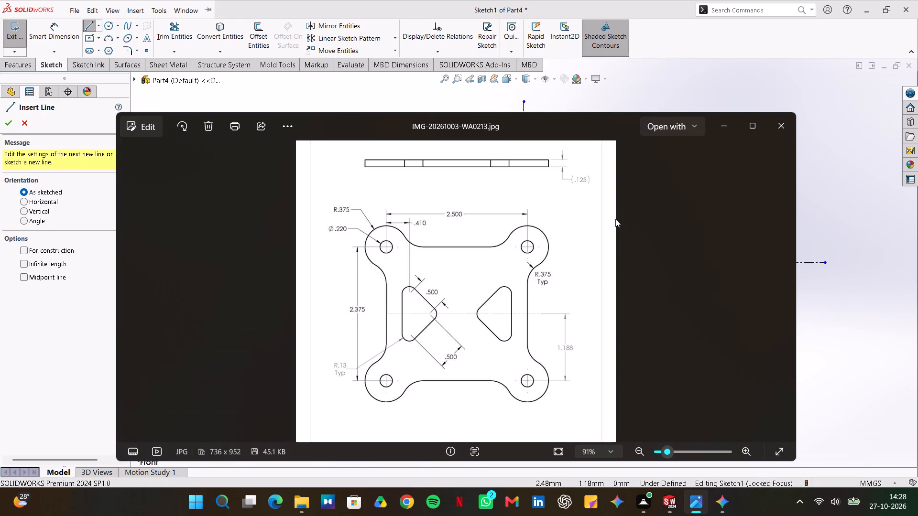
key("alt+Tab")
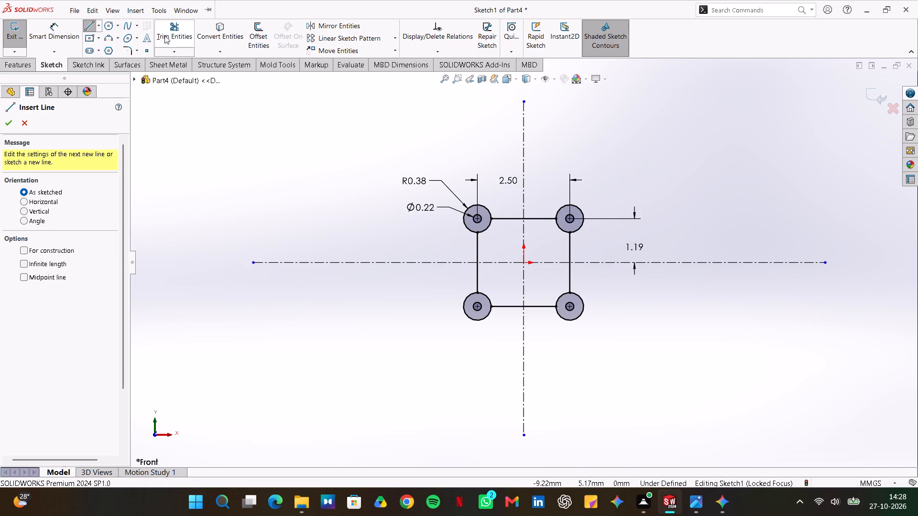
left_click(169, 34)
left_click(557, 225)
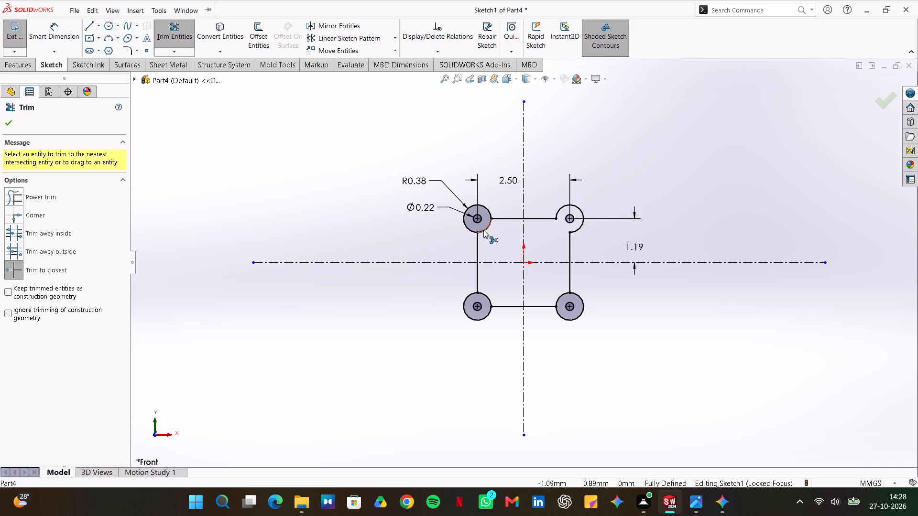
left_click(483, 230)
left_click(488, 296)
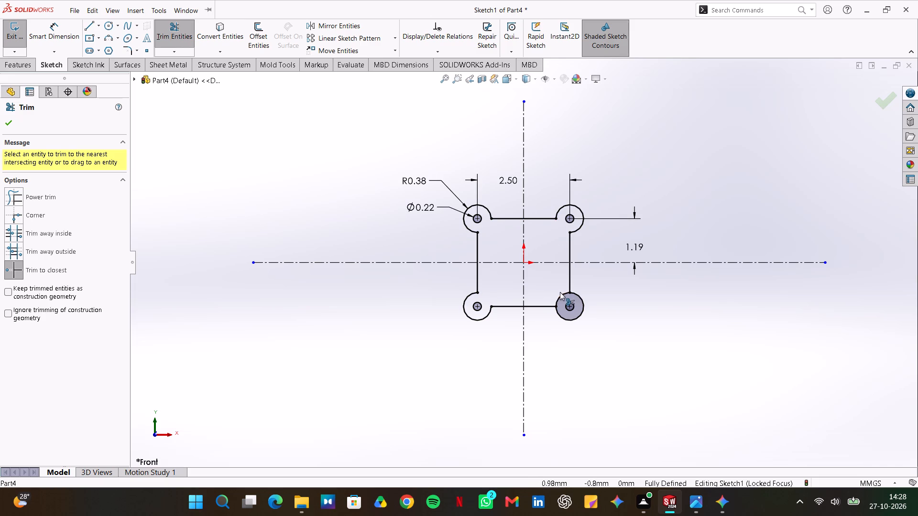
left_click(560, 294)
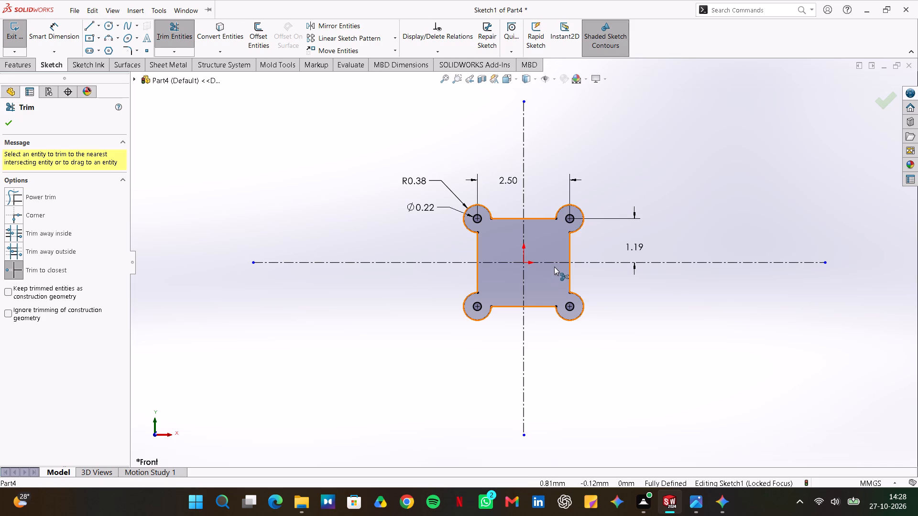
left_click(273, 110)
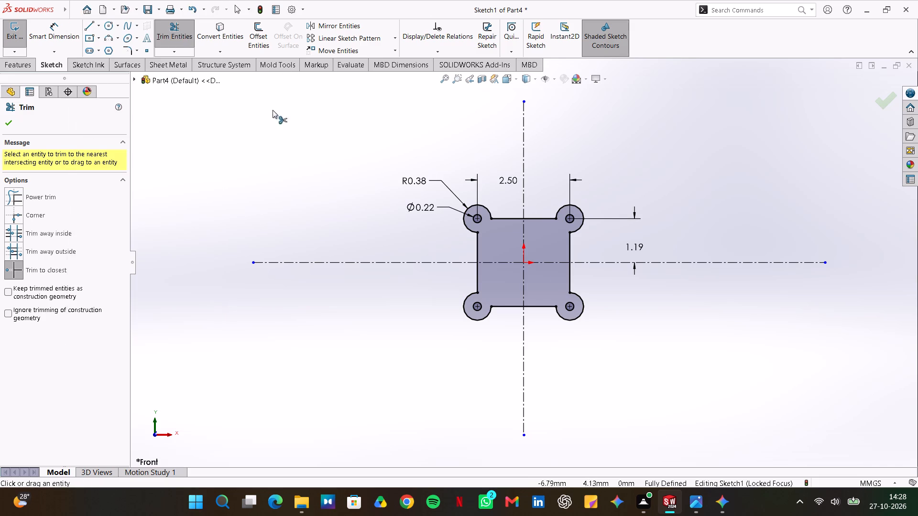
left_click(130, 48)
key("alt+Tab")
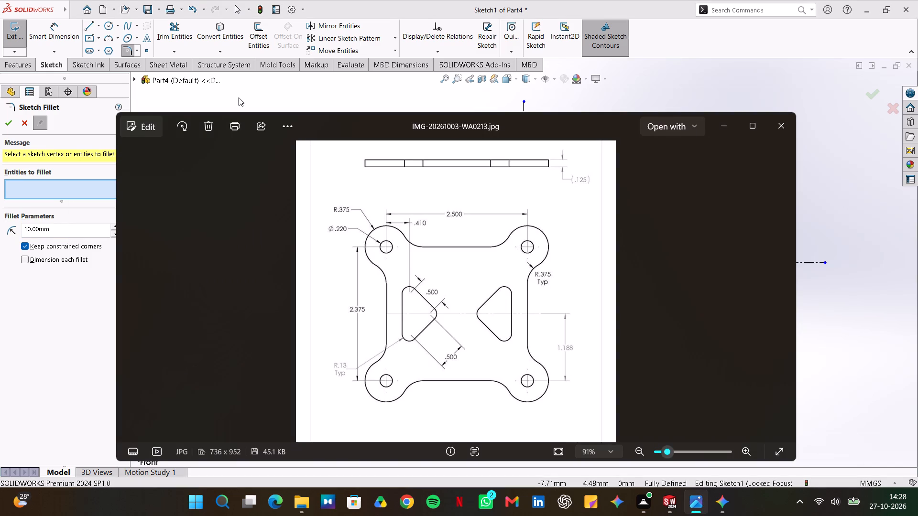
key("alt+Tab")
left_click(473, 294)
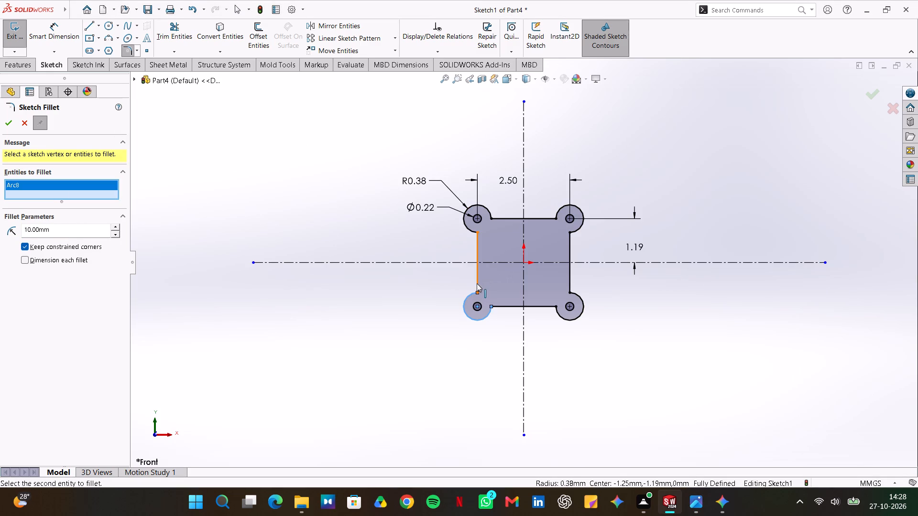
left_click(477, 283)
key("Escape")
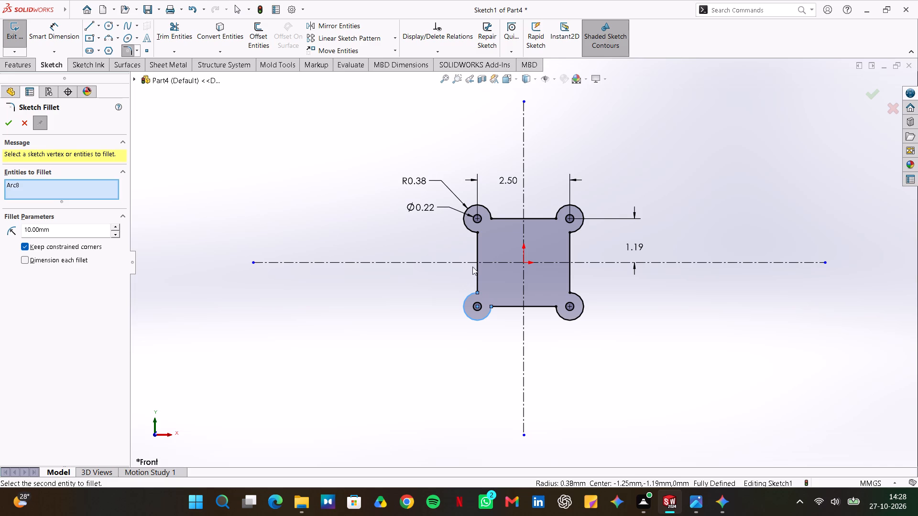
Draw a three-point arc from the left vertical edge to the upper-left outer corner arc and set its radius to 0.375 mm.
scroll(485, 231, "down", 6, "ctrl")
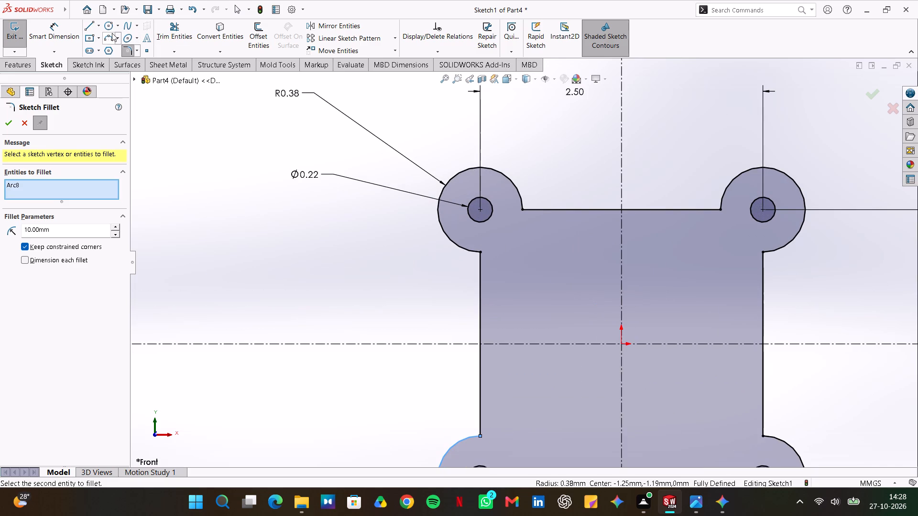
left_click(110, 34)
left_click(478, 266)
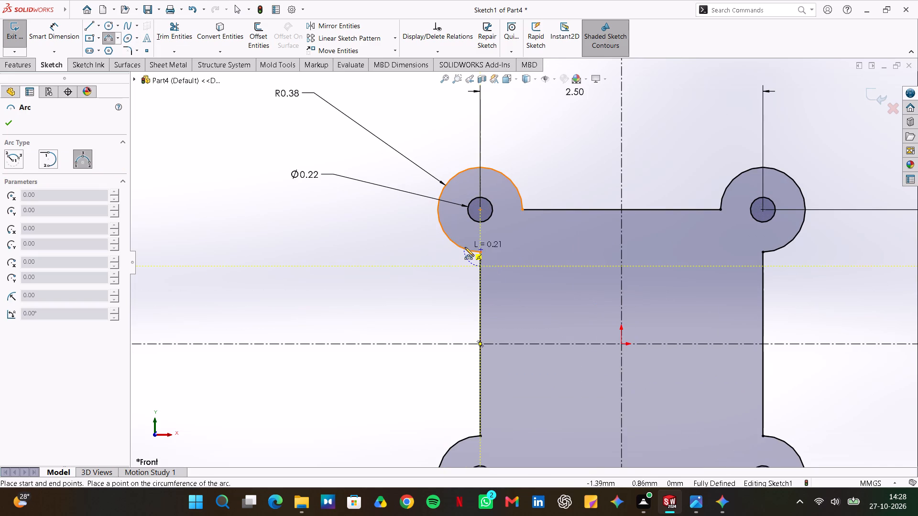
left_click(469, 253)
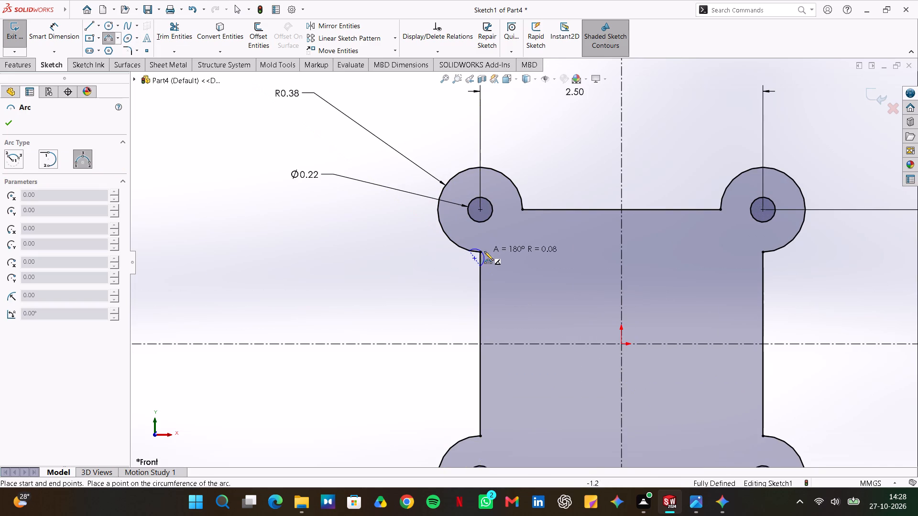
left_click(487, 250)
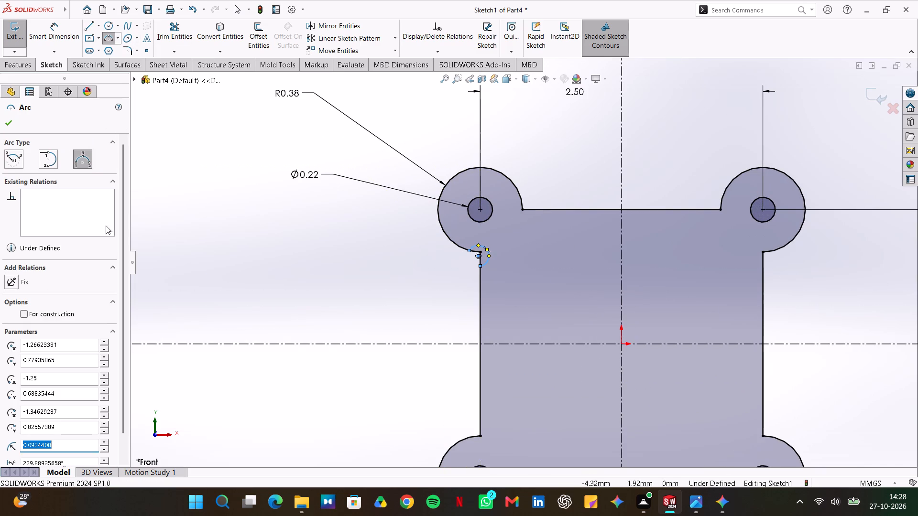
type(".375")
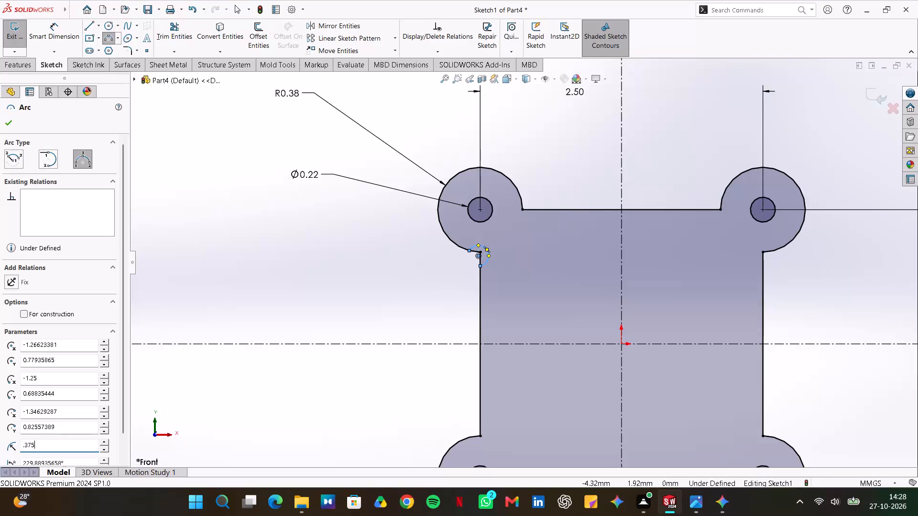
key("Return")
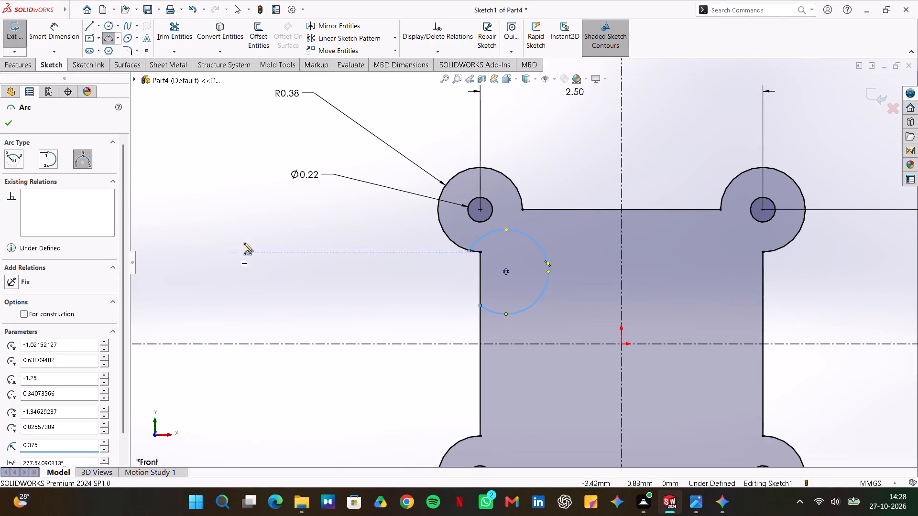
key("Escape")
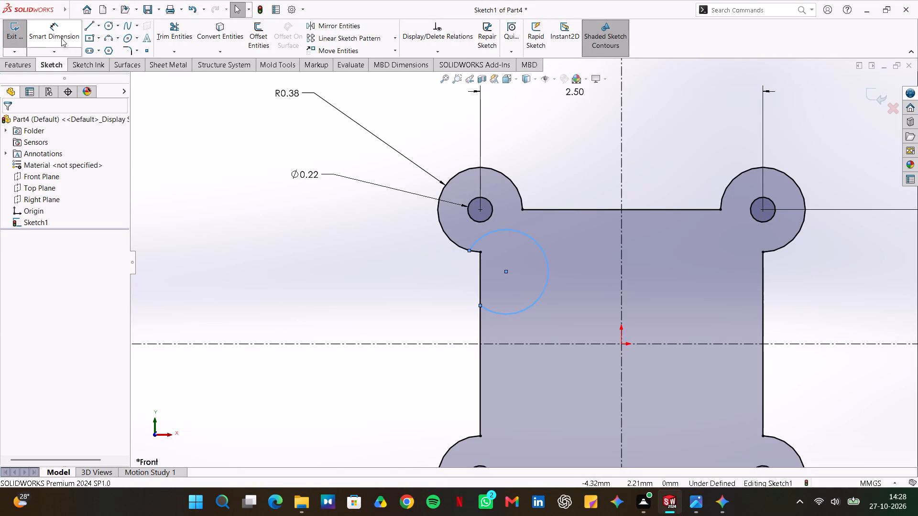
Add a 0.375 mm radius dimension to the new arc, placed above the plate's top edge.
left_click(61, 38)
left_click(545, 252)
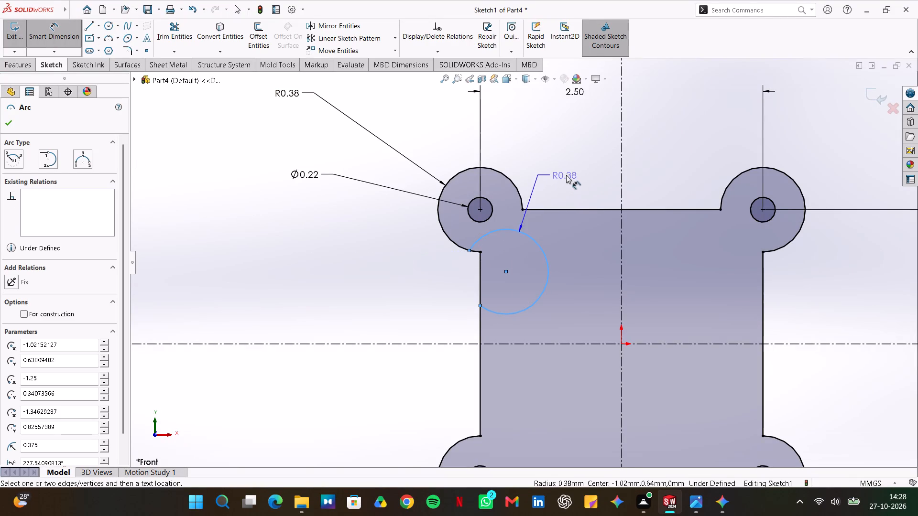
left_click(576, 181)
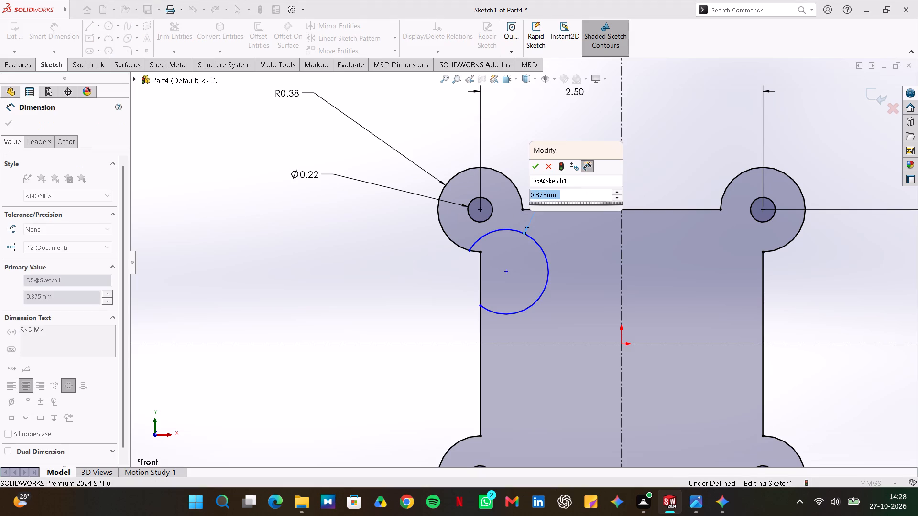
key("Return")
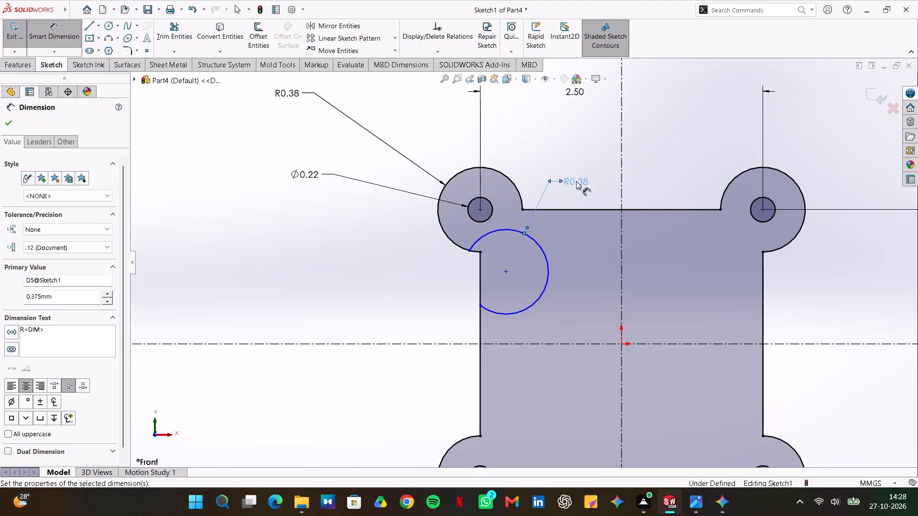
key("Escape")
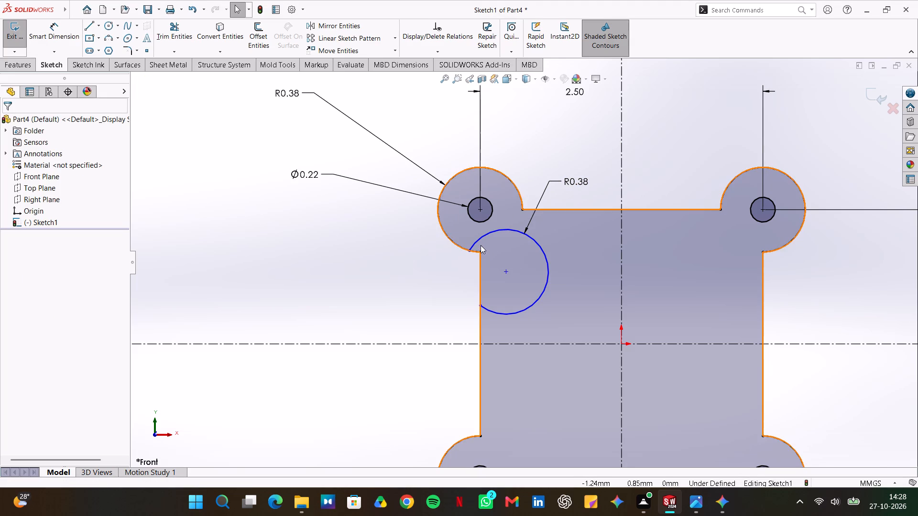
Make the new arc tangent to the upper-left outer corner arc.
left_click(481, 238)
left_click(459, 246, "ctrl")
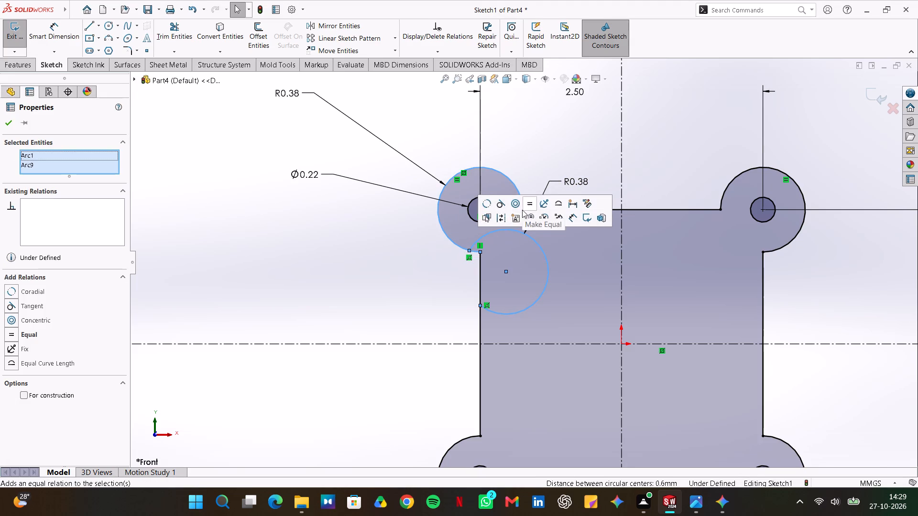
left_click(500, 204)
left_click(528, 167)
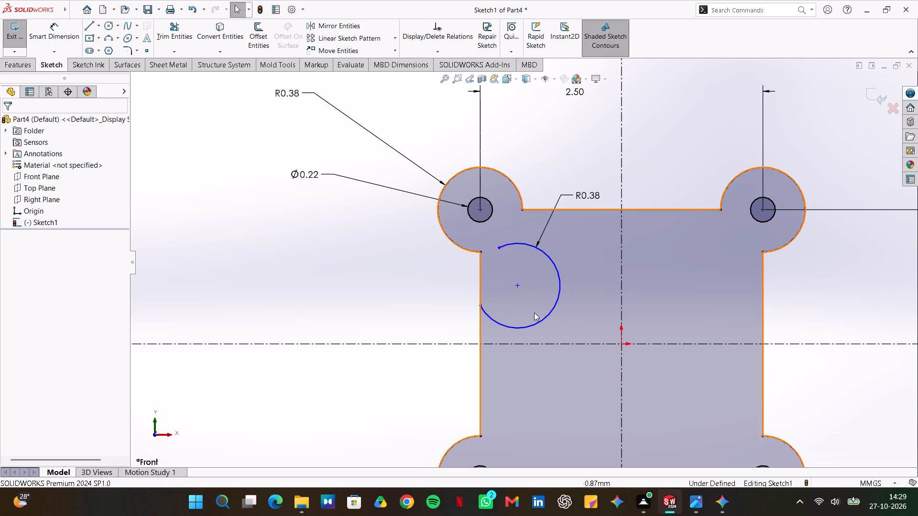
Delete the coincident relation between the arc's lower endpoint and the left edge, and move the arc's center outside the profile.
left_click_drag(515, 285, 446, 285)
left_click(483, 306)
left_click(487, 304)
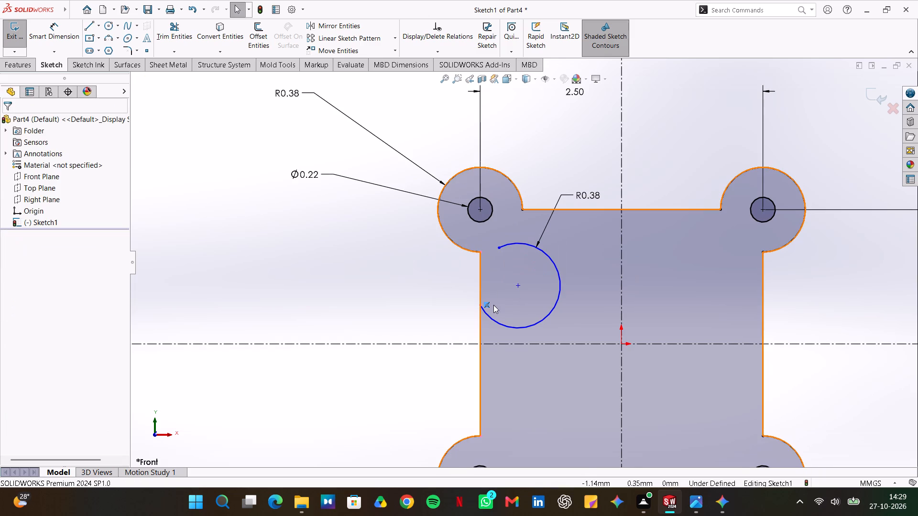
key("Delete")
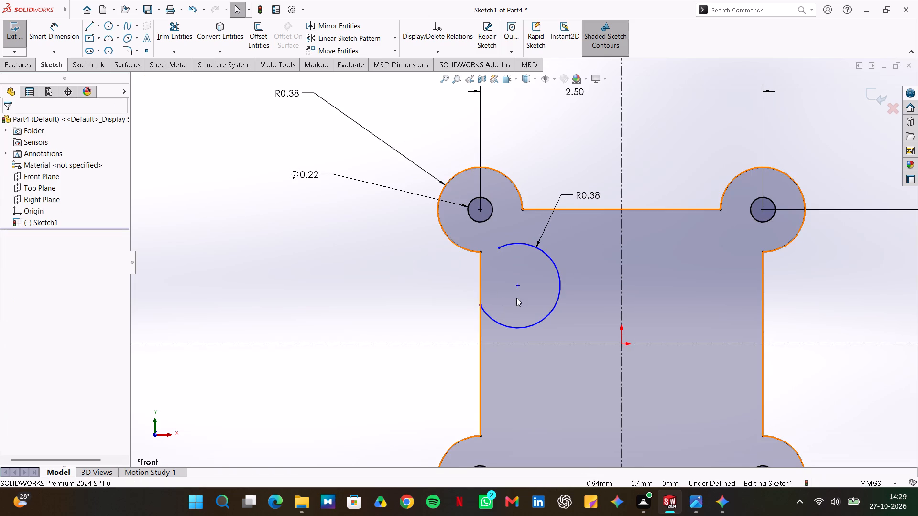
left_click_drag(520, 286, 457, 285)
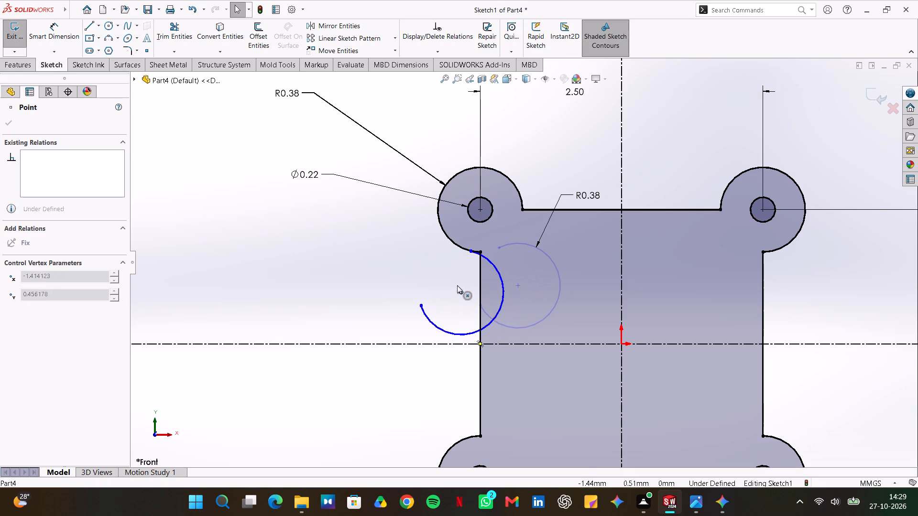
left_click_drag(457, 285, 428, 271)
left_click(359, 264)
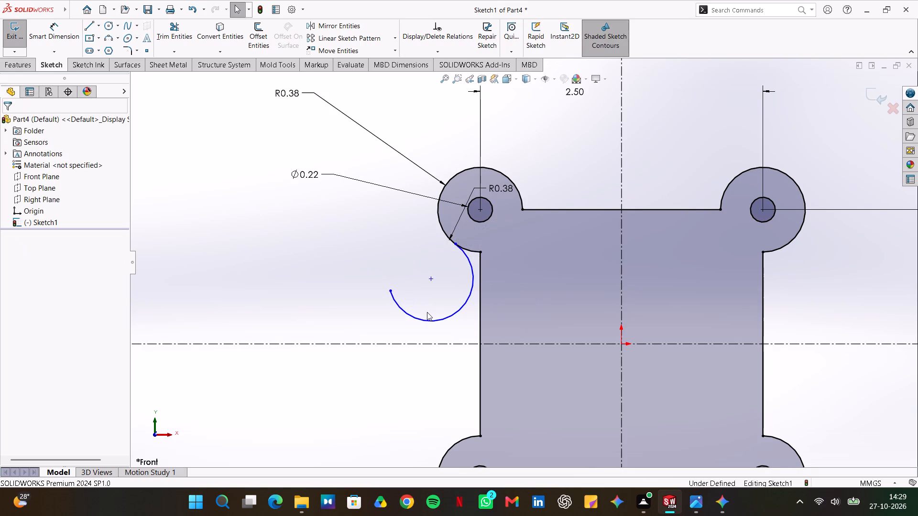
Make the arc tangent to the left vertical edge and its free endpoint coincident with that edge.
left_click(431, 322)
left_click(480, 321, "ctrl")
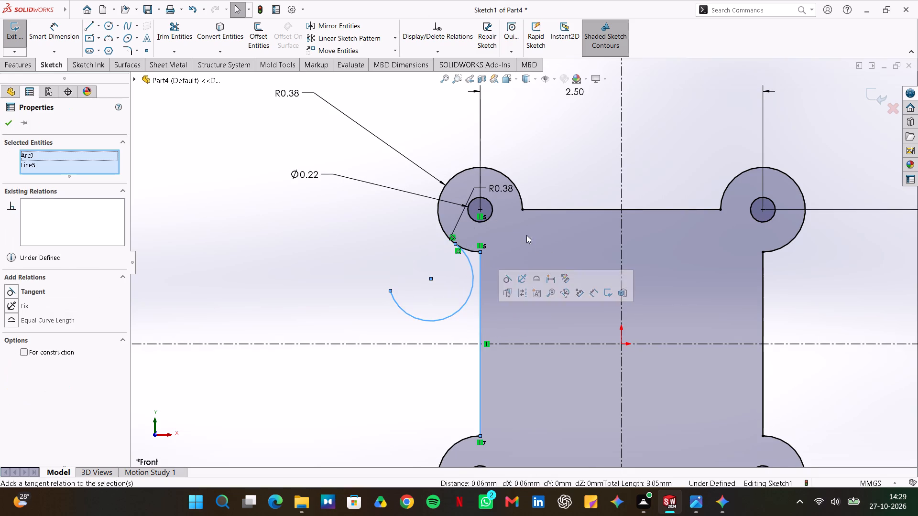
left_click(508, 279)
left_click(546, 167)
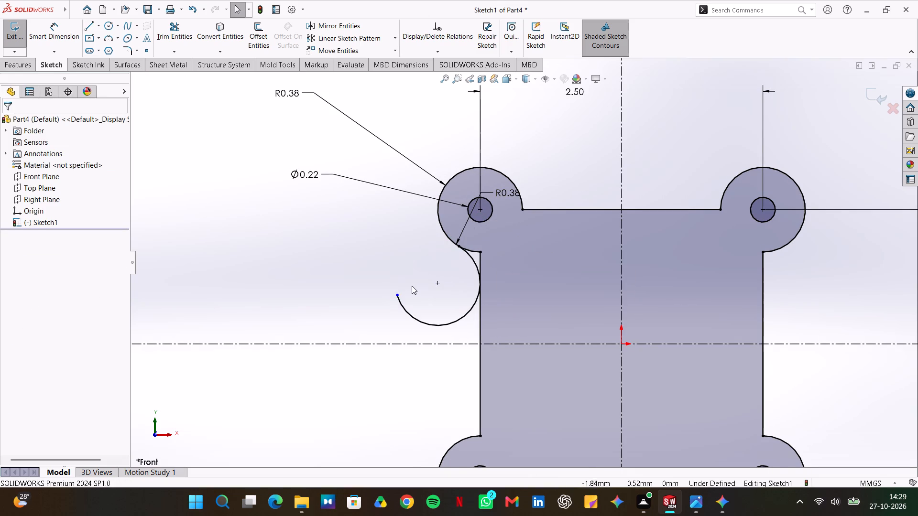
left_click(397, 294)
left_click(481, 327, "ctrl")
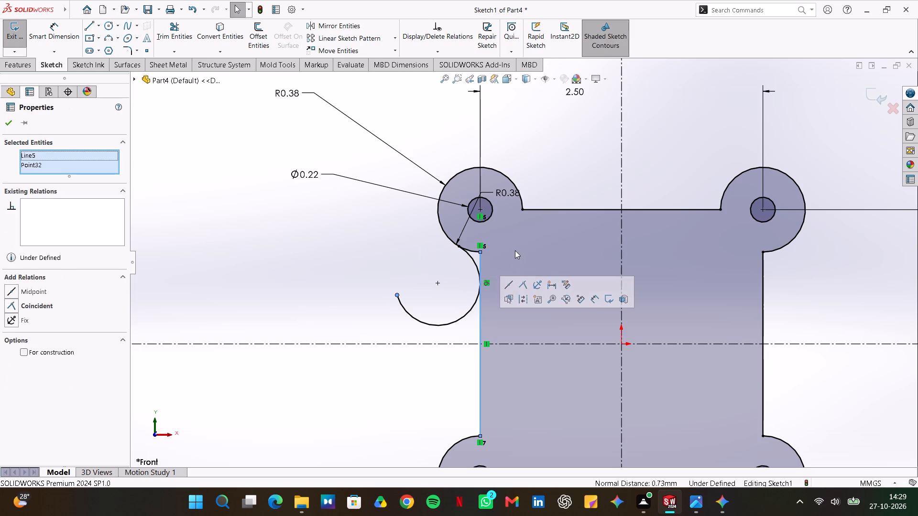
left_click(524, 284)
left_click(562, 193)
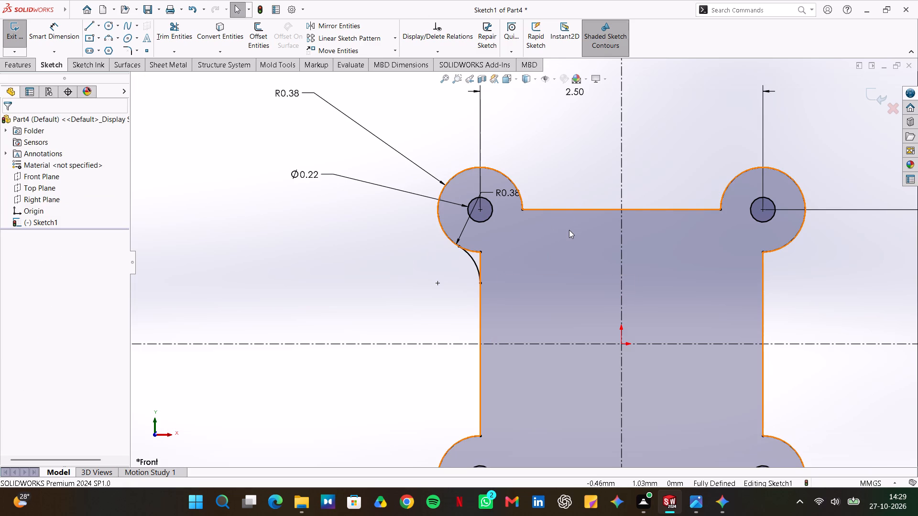
Mirror the upper-left 0.375 mm transition arc about the vertical centerline, keeping the original.
left_click(476, 269)
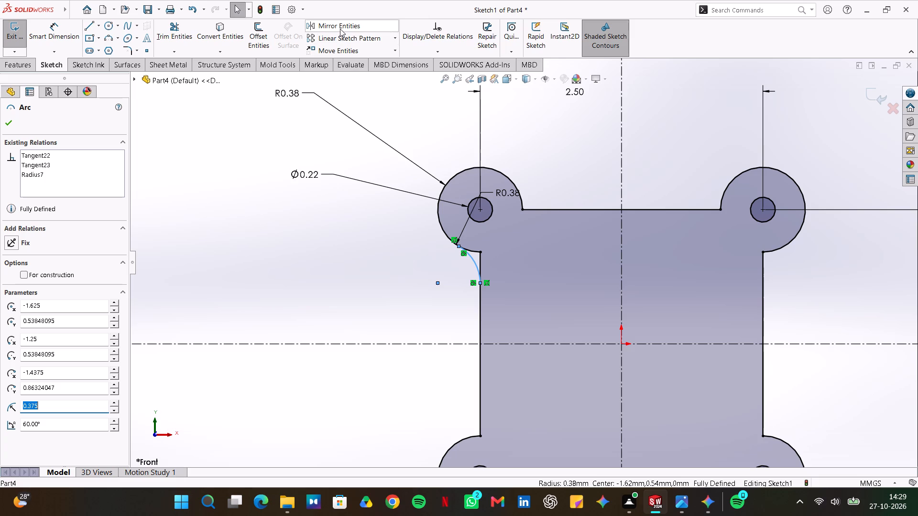
left_click(340, 28)
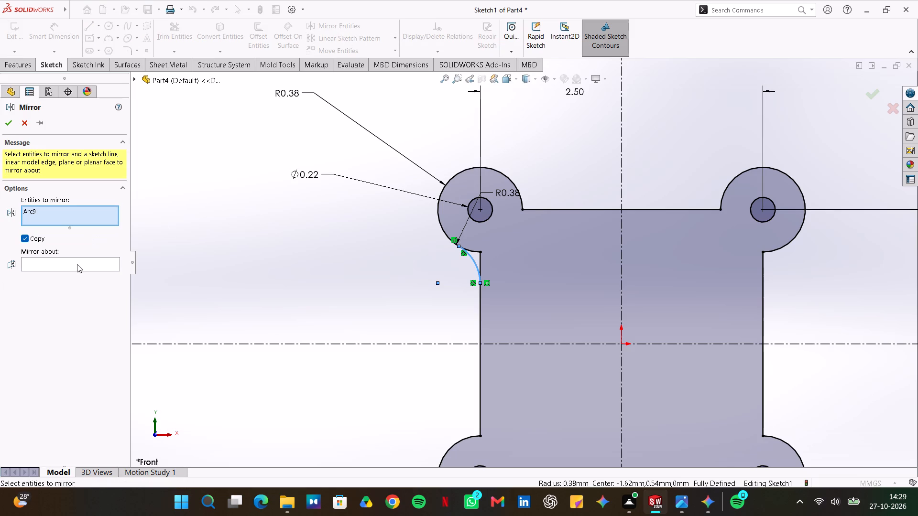
left_click(77, 264)
left_click(620, 144)
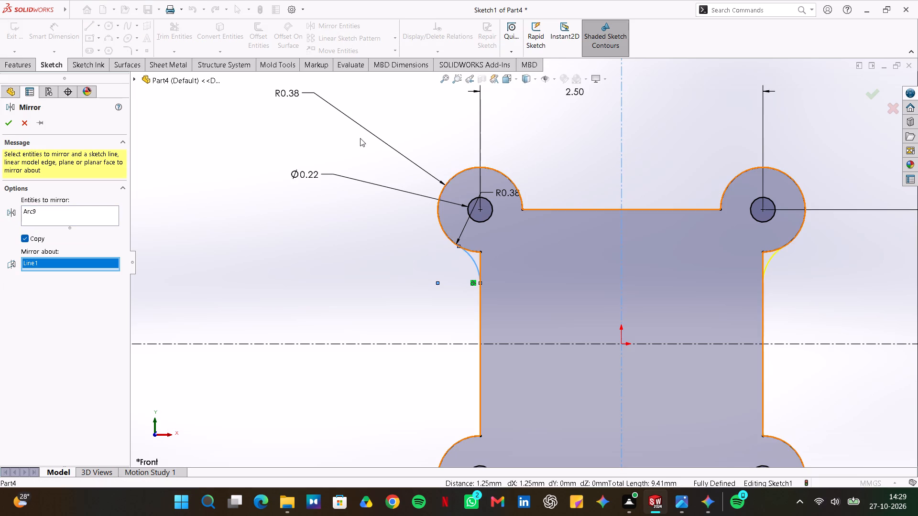
left_click(7, 120)
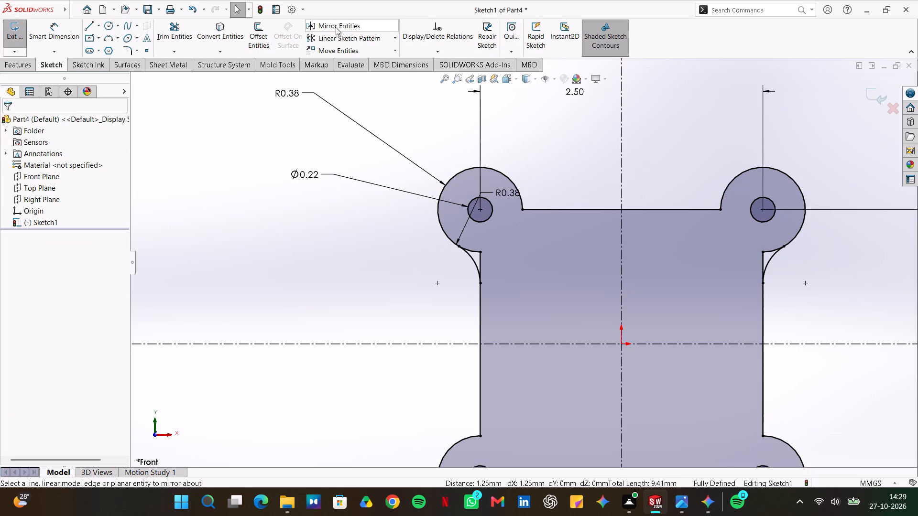
Mirror both upper side transition arcs about the horizontal centerline to the lower corners, keeping the originals.
left_click(474, 261)
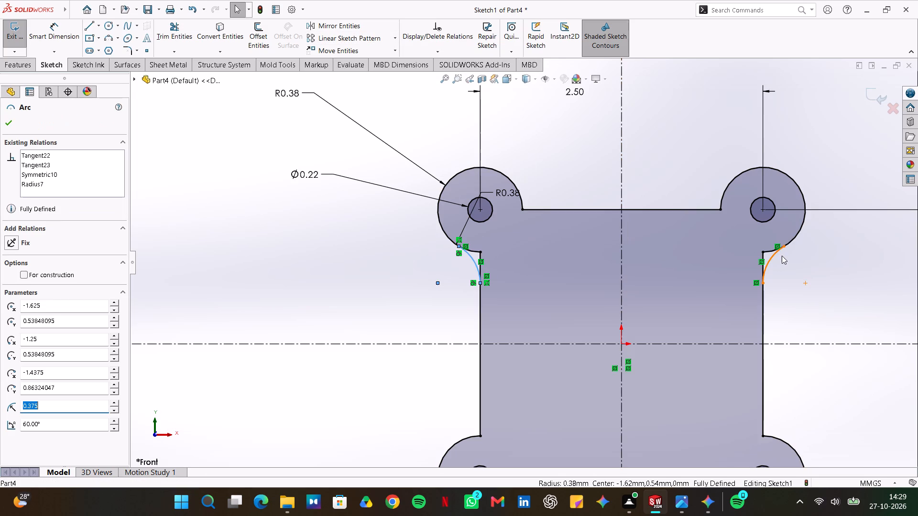
left_click(771, 257, "ctrl")
left_click(365, 25)
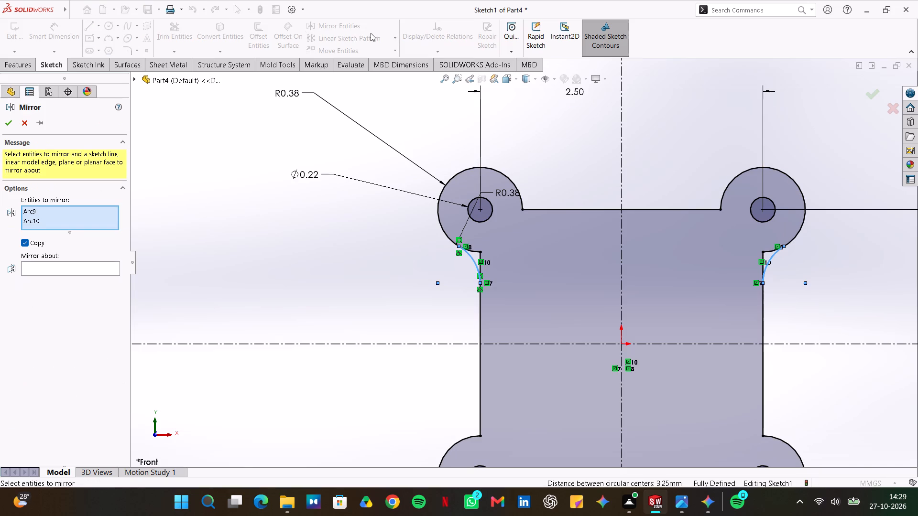
left_click(46, 269)
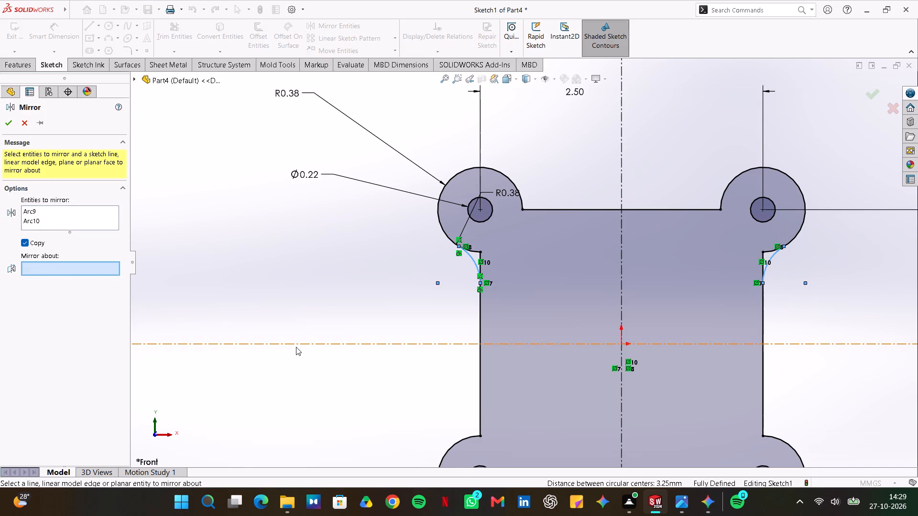
left_click(296, 346)
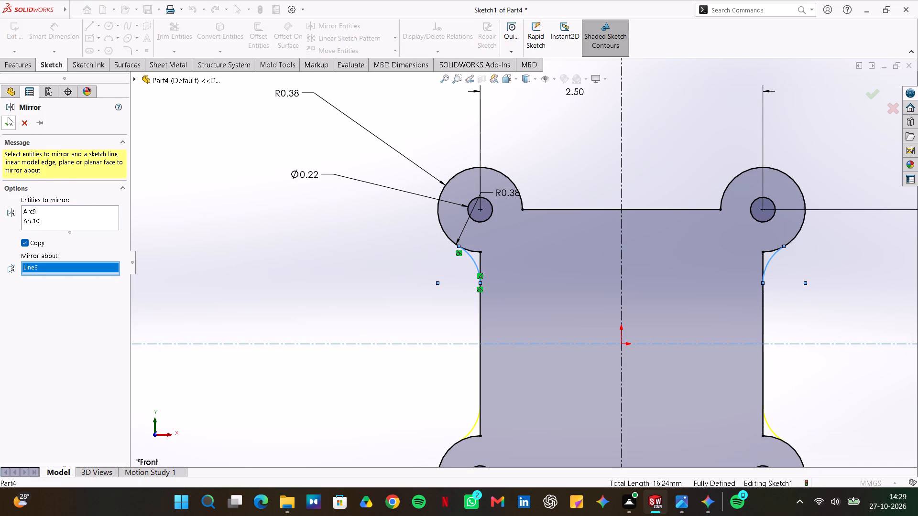
left_click(8, 118)
middle_click_drag(298, 299, 291, 255, "ctrl")
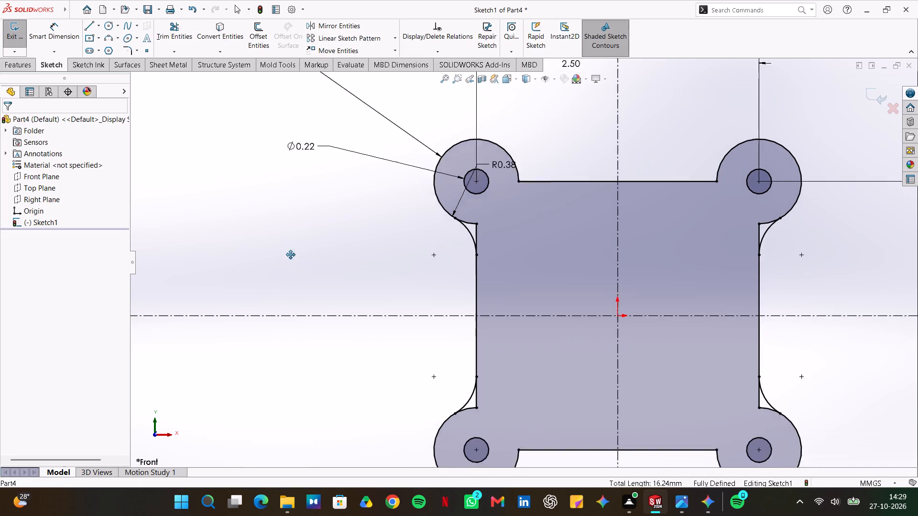
middle_click_drag(291, 255, 262, 226, "ctrl")
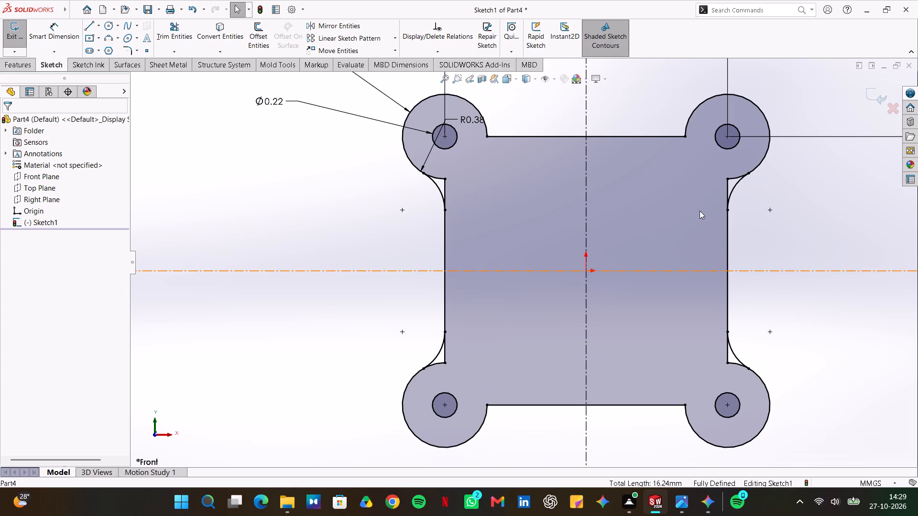
Sketch a three-point arc of about 0.17 mm radius between the upper-left corner circle and the top horizontal edge.
left_click(109, 37)
left_click(480, 113)
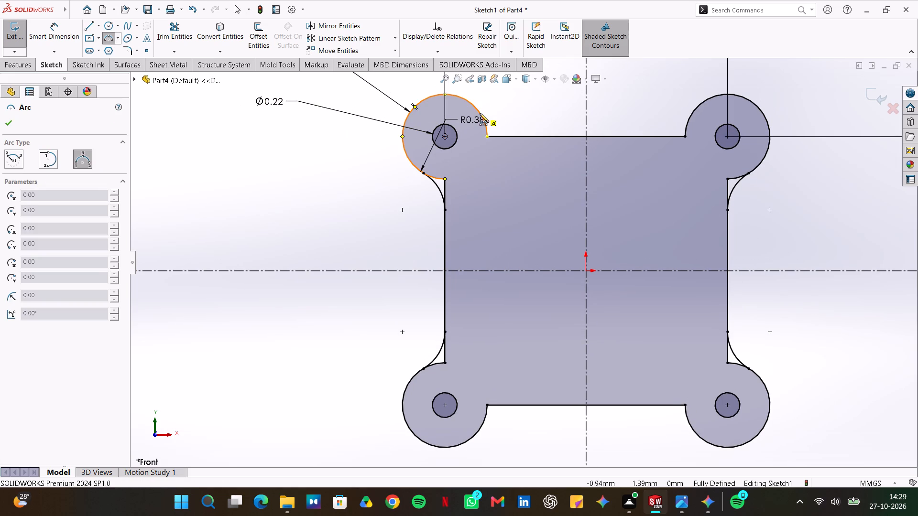
left_click(508, 137)
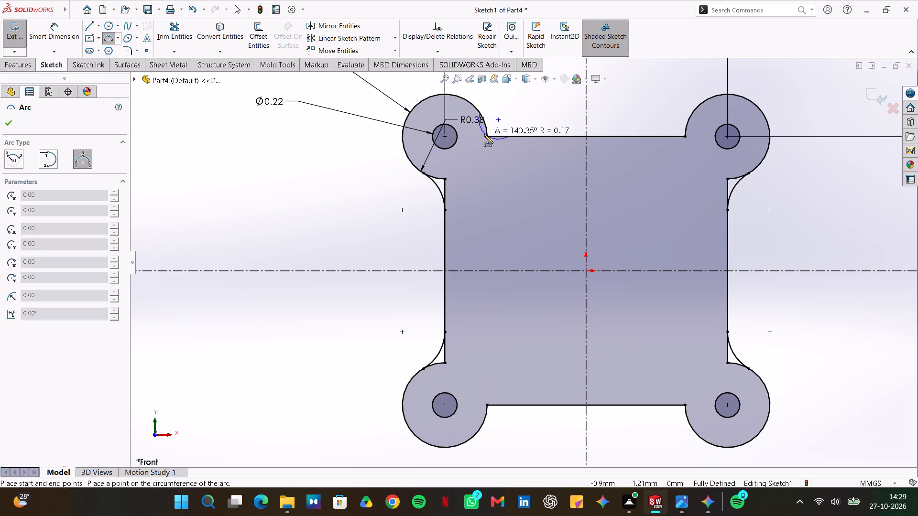
left_click(484, 134)
key("Escape")
key("grave")
key("Escape")
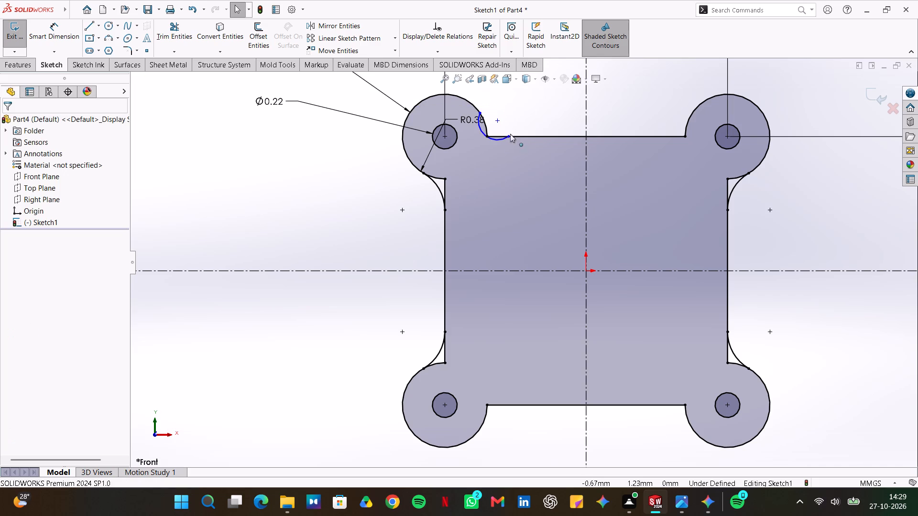
Make the new arc tangent to both the top horizontal edge and the upper-left corner circle.
left_click(501, 141)
left_click(521, 135, "ctrl")
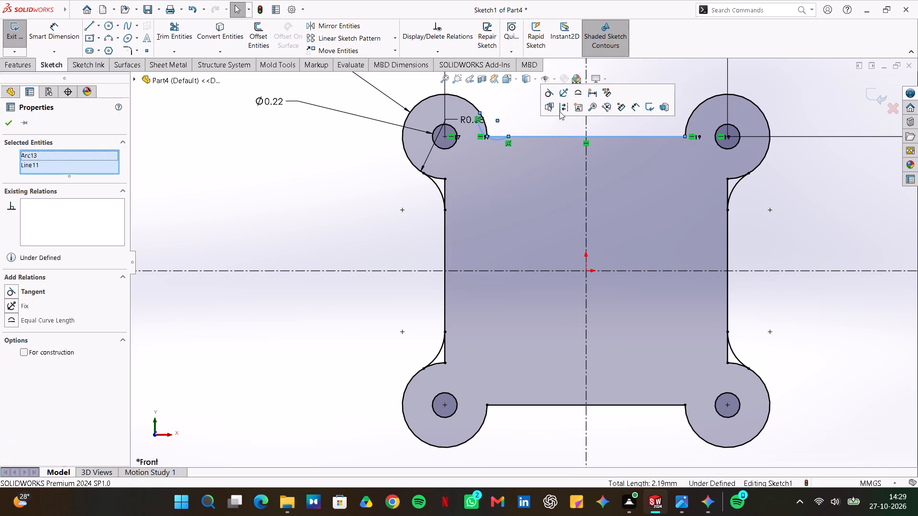
left_click(555, 95)
left_click(521, 109)
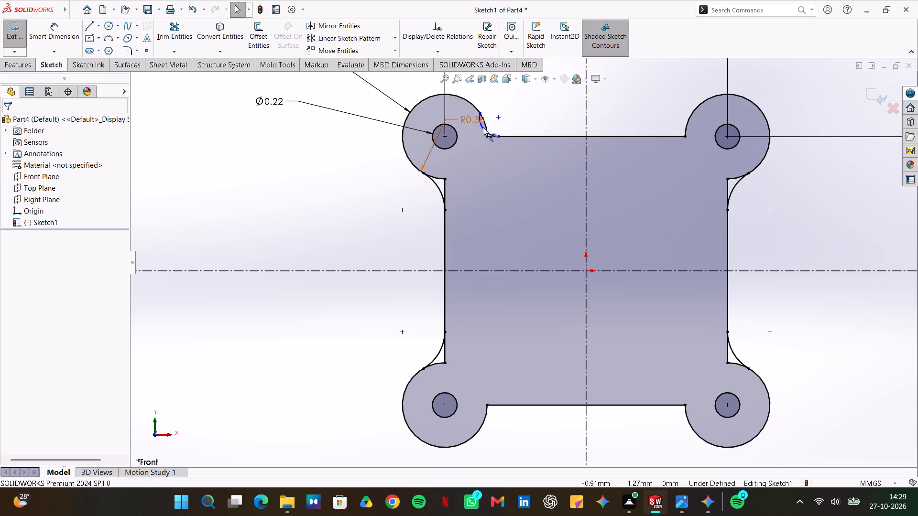
left_click(481, 128)
left_click(472, 103, "ctrl")
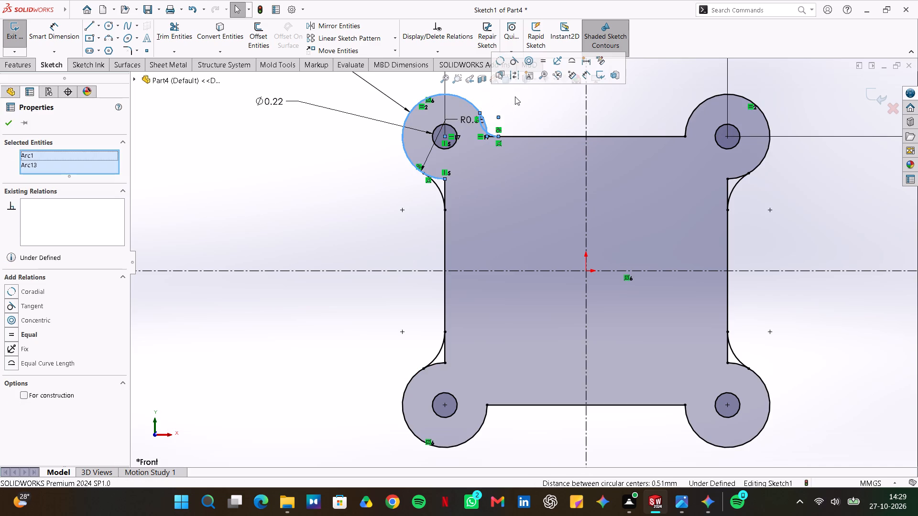
left_click(514, 63)
left_click(532, 110)
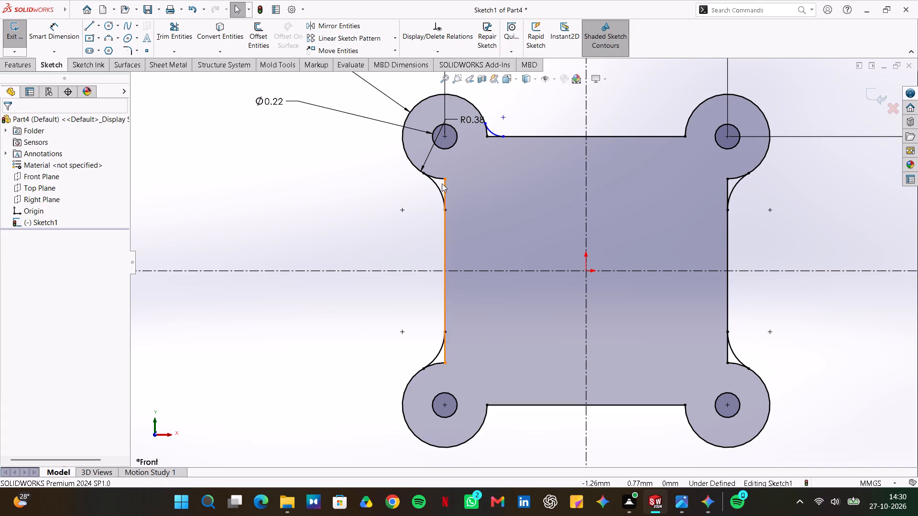
Make the new top arc equal in radius to the upper-left side transition arc.
left_click(436, 185)
left_click(491, 131, "ctrl")
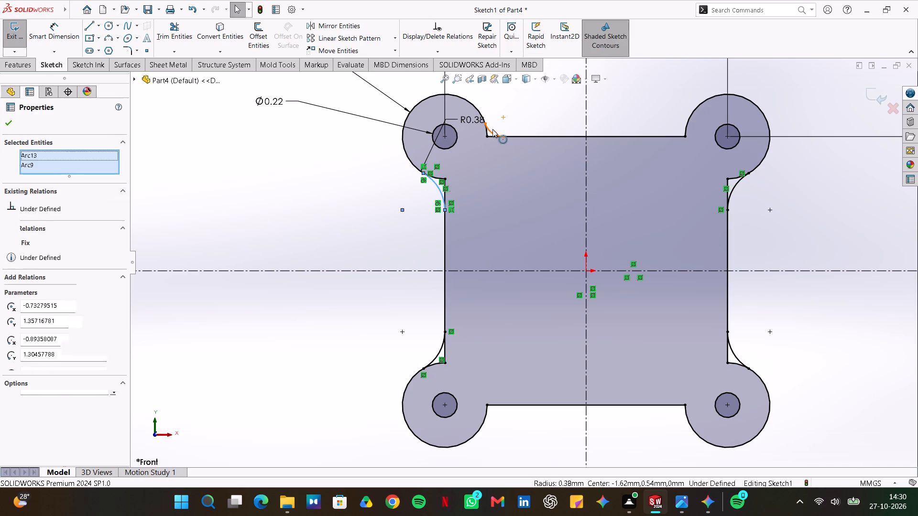
left_click(559, 89)
left_click(552, 123)
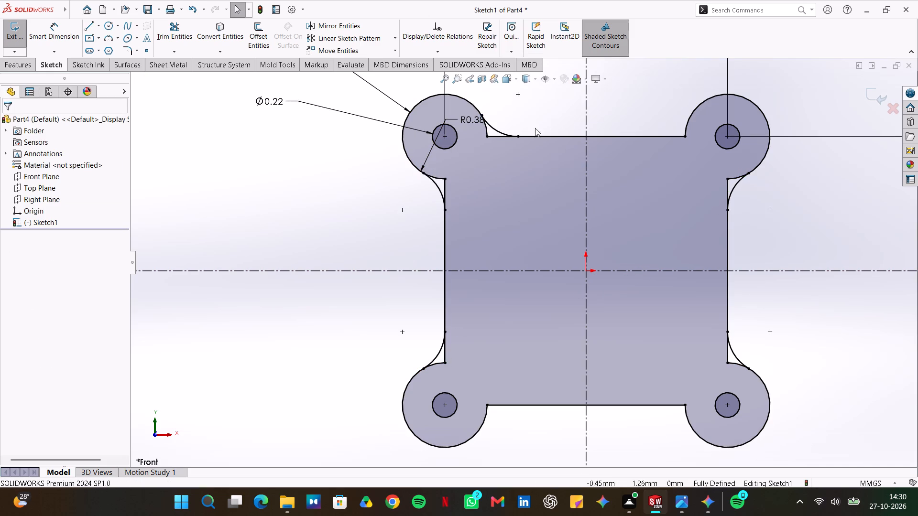
Mirror the top-left transition arc about the vertical centerline, keeping the original.
left_click(501, 131)
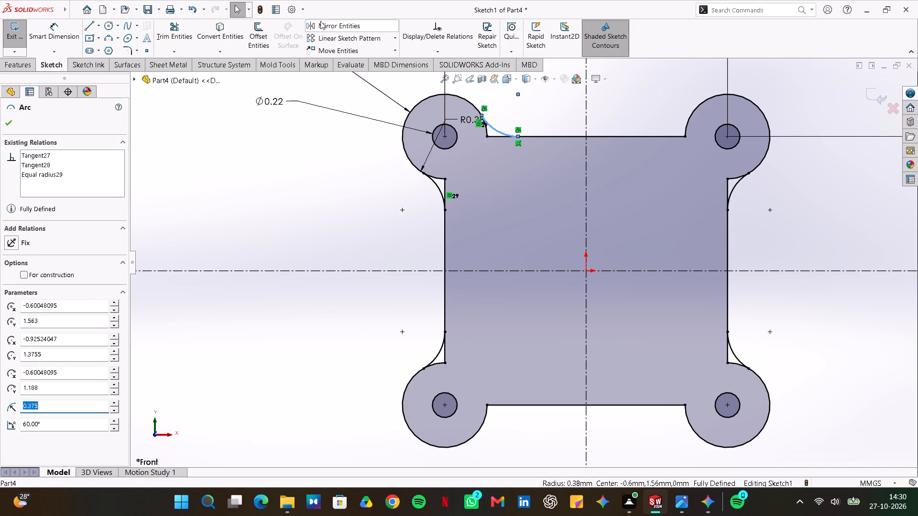
left_click(344, 30)
left_click(91, 263)
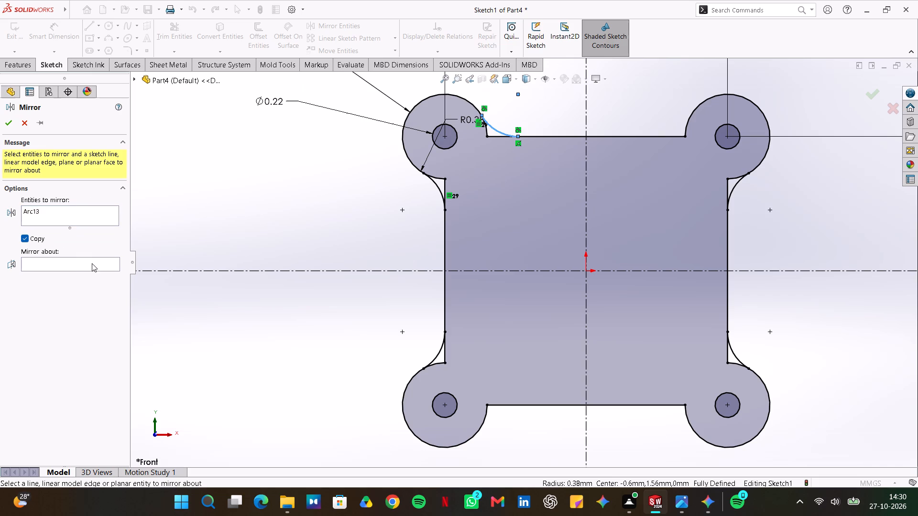
left_click(584, 105)
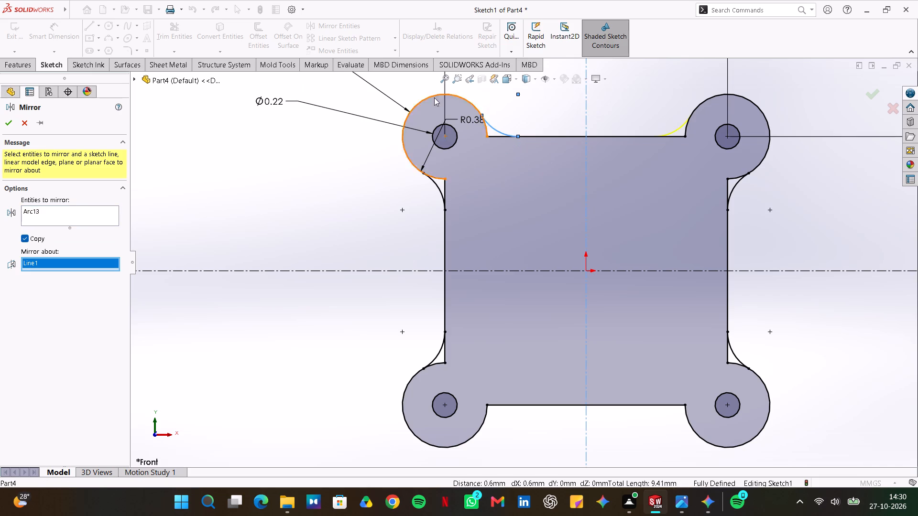
left_click(6, 118)
Mirror both top-edge transition arcs about the horizontal centerline to the bottom edge, keeping the originals.
left_click(343, 24)
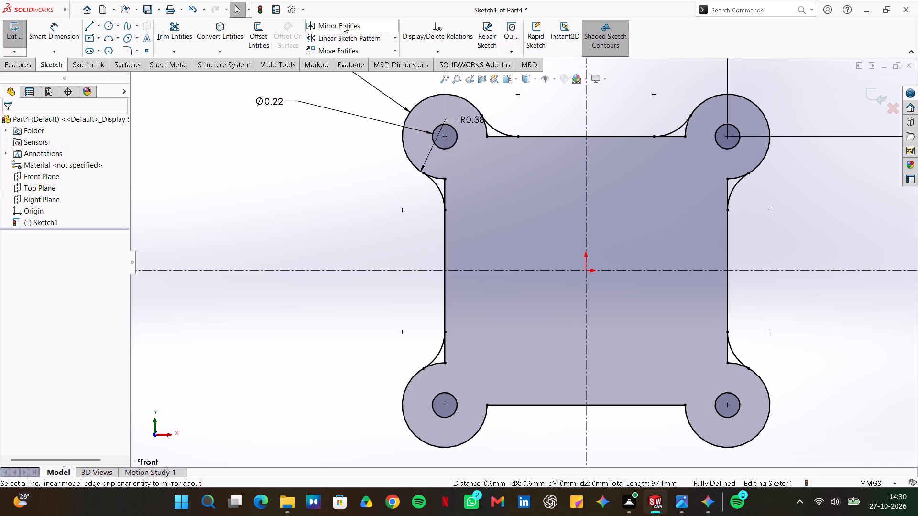
left_click(495, 129)
left_click(678, 131)
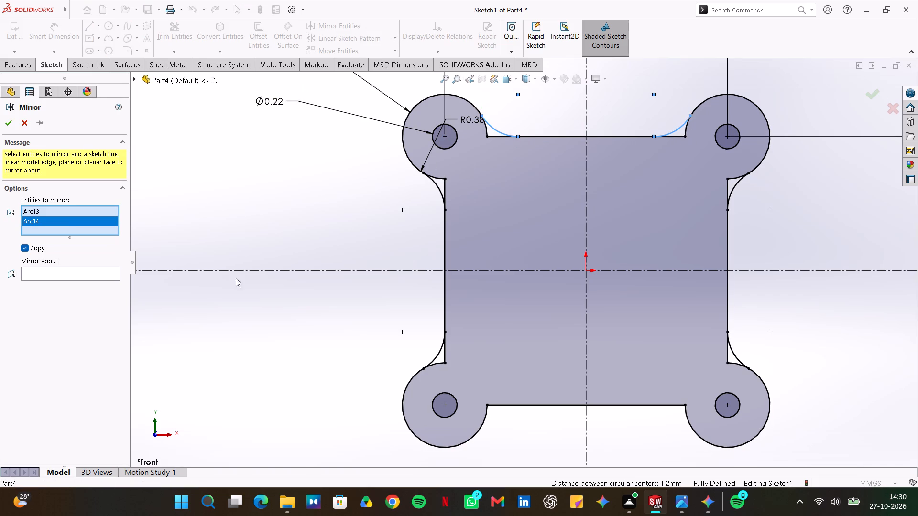
left_click(67, 275)
left_click(533, 268)
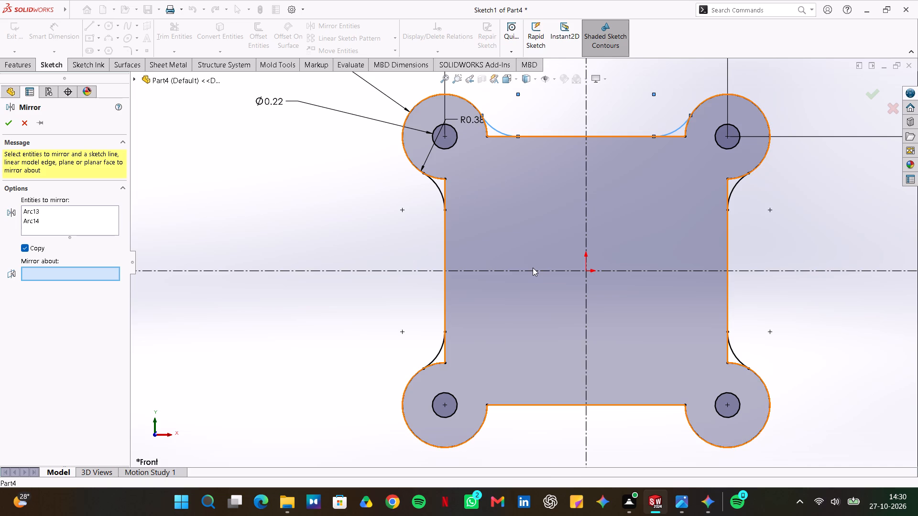
left_click(535, 270)
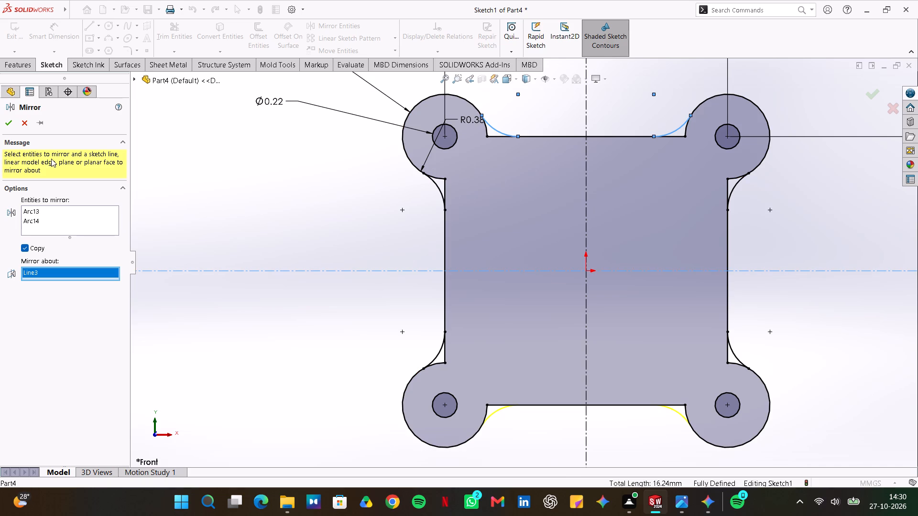
left_click(10, 124)
left_click(215, 293)
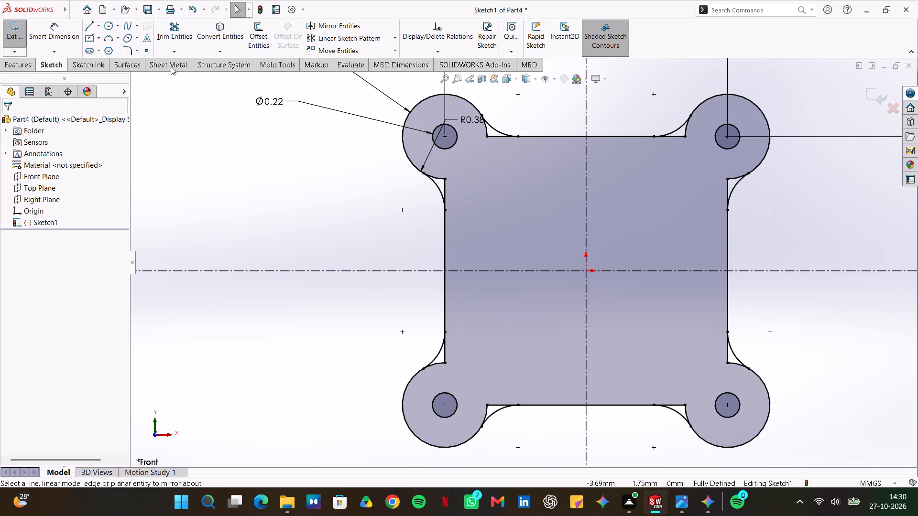
Trim the leftover line and circle segments inside the transition arcs along the plate's left and bottom edges, using Trim to closest.
left_click(172, 34)
left_click(439, 177)
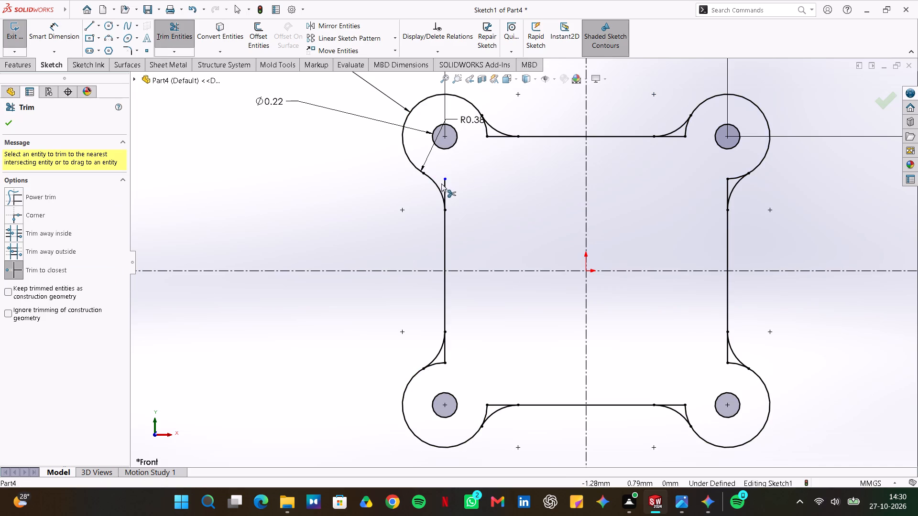
left_click(445, 186)
left_click(444, 356)
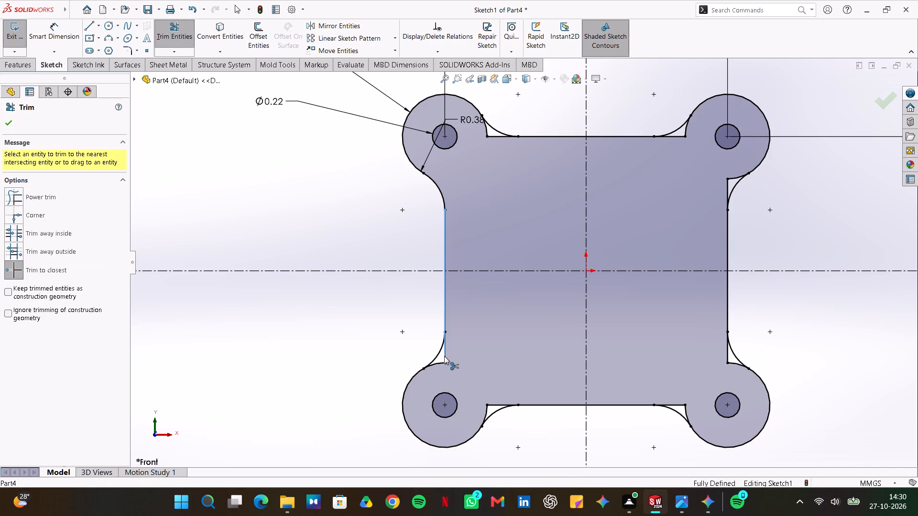
left_click(439, 361)
left_click(488, 403)
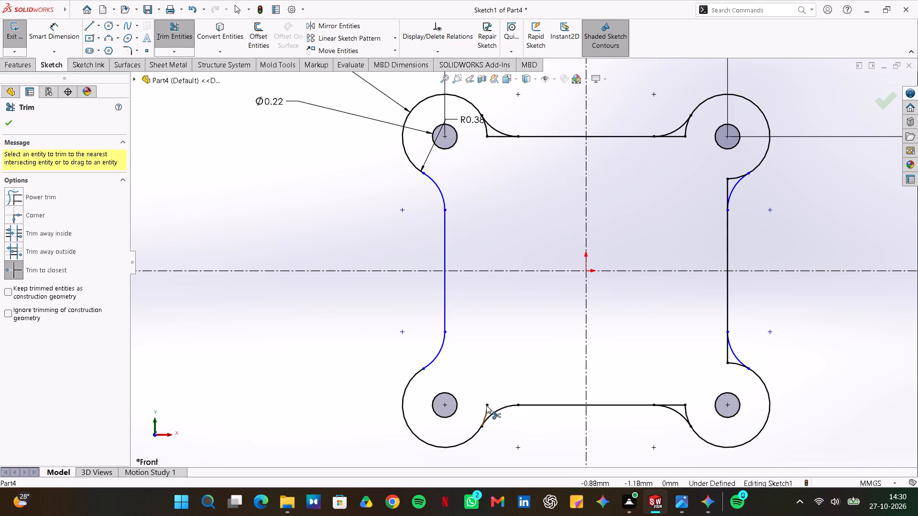
left_click(485, 408)
left_click(679, 405)
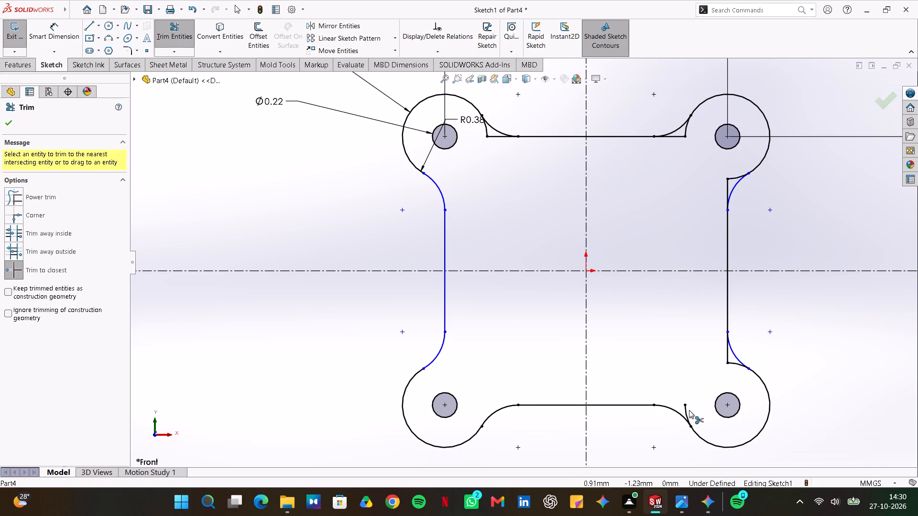
left_click(686, 412)
Trim the leftover line and circle segments inside the transition arcs along the plate's right and top edges.
left_click(732, 361)
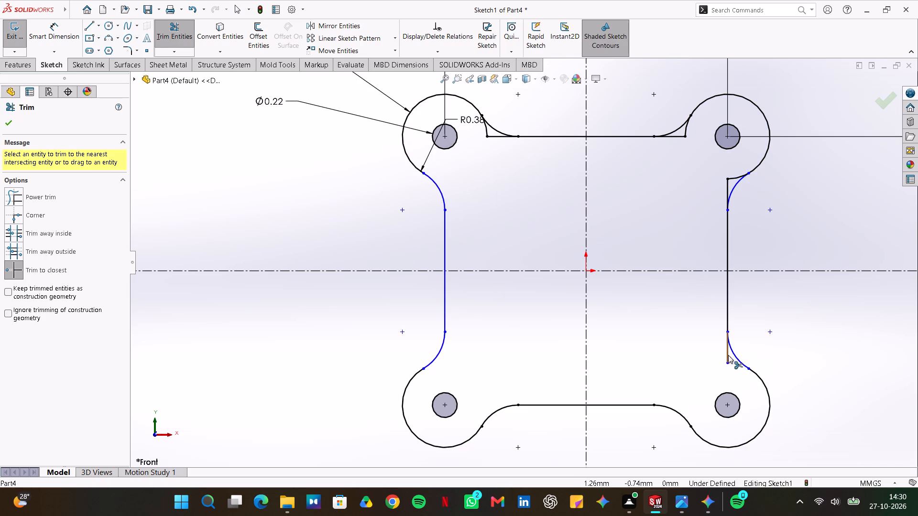
left_click(728, 354)
left_click(733, 175)
left_click(729, 186)
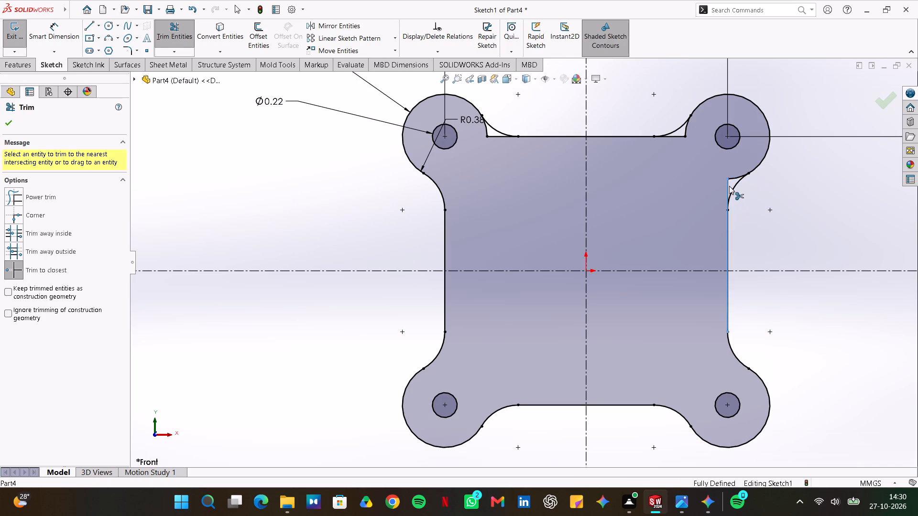
left_click(734, 177)
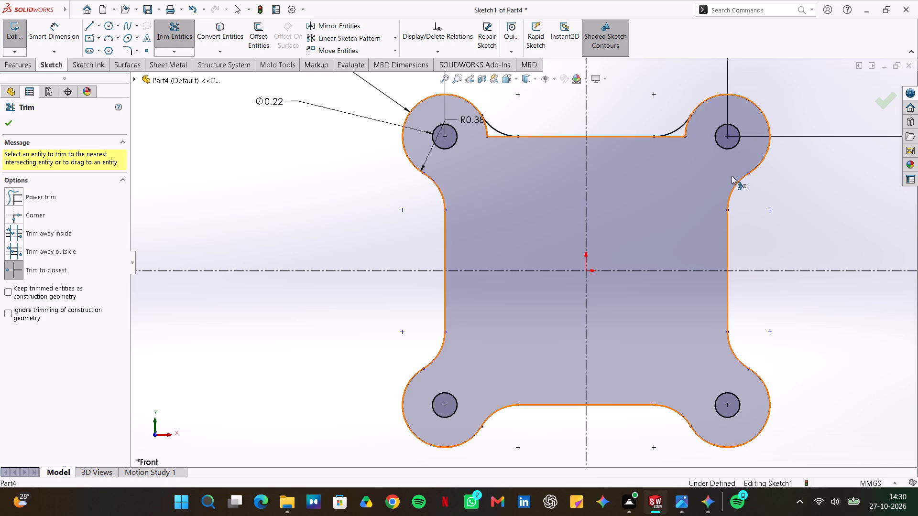
left_click(686, 130)
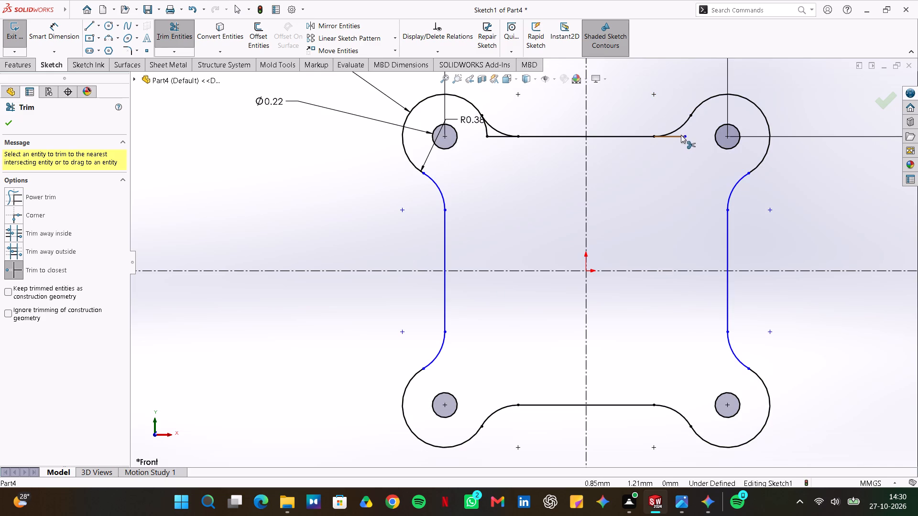
left_click(680, 136)
left_click(485, 129)
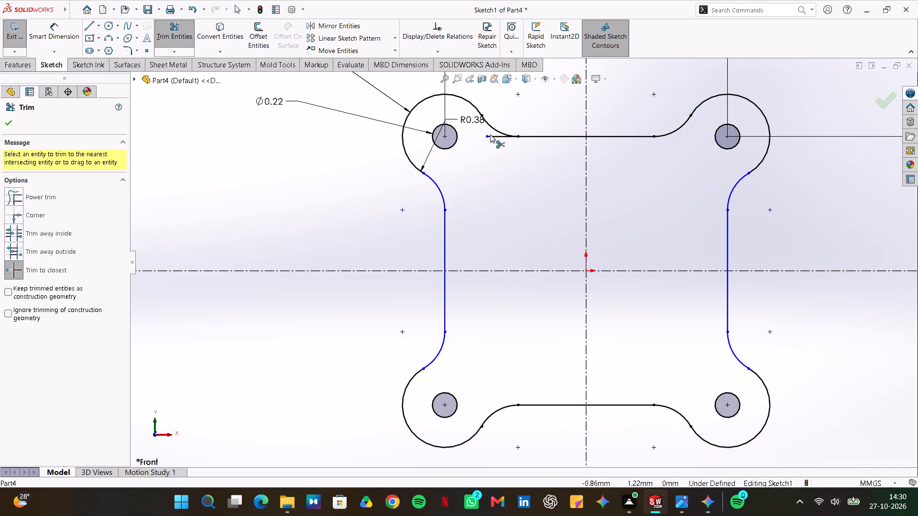
left_click(493, 134)
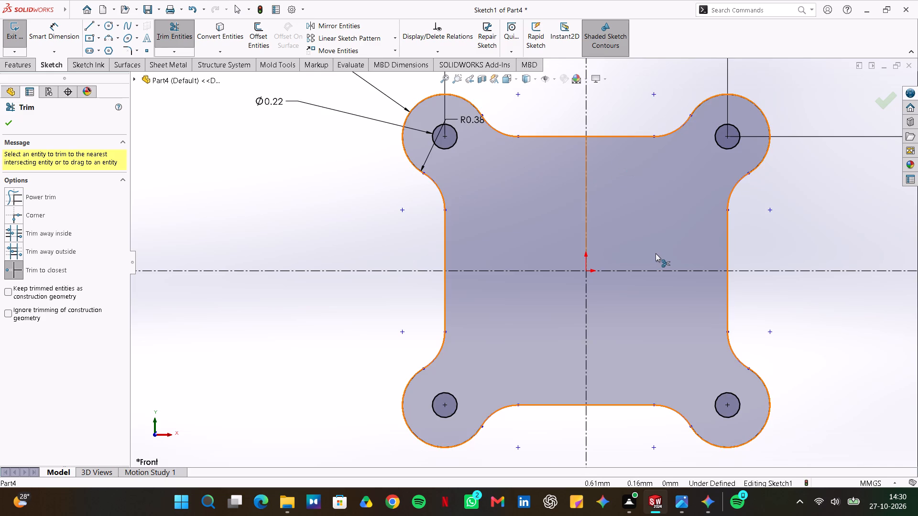
After checking the reference image, sketch a closed triangle left of the origin with an about 0.61 mm vertical side and its apex on the horizontal centerline.
key("alt+Tab")
key("alt+Tab")
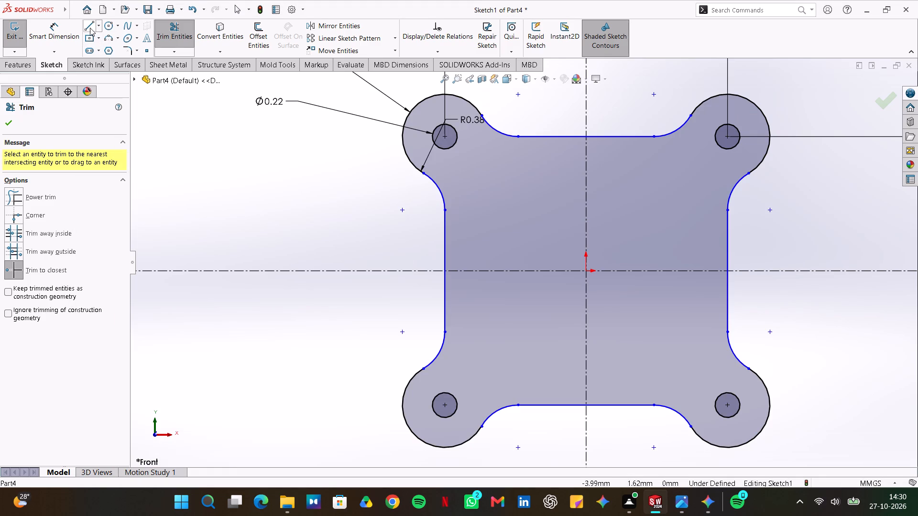
left_click(90, 27)
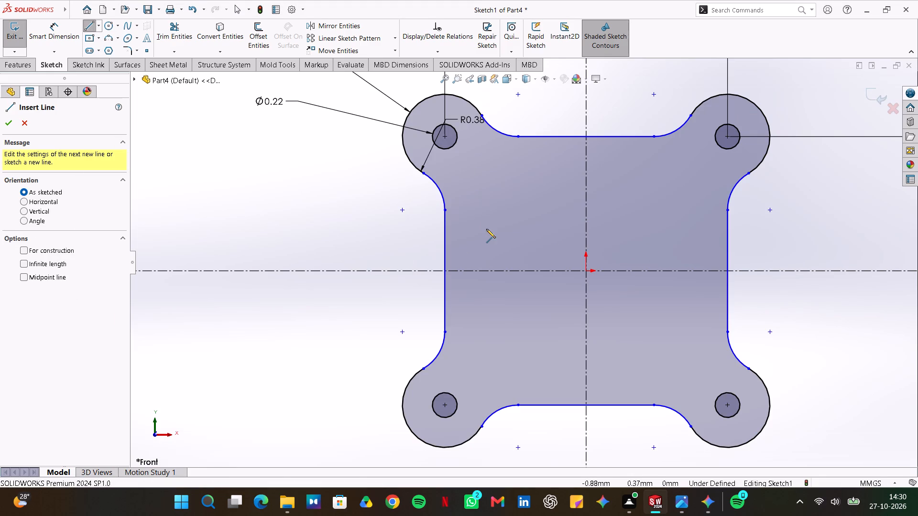
left_click(486, 229)
left_click(484, 298)
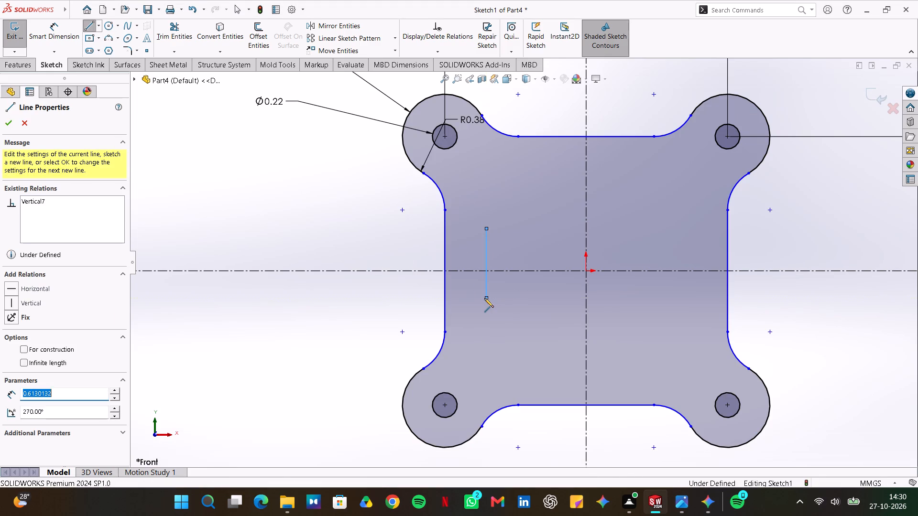
left_click(536, 273)
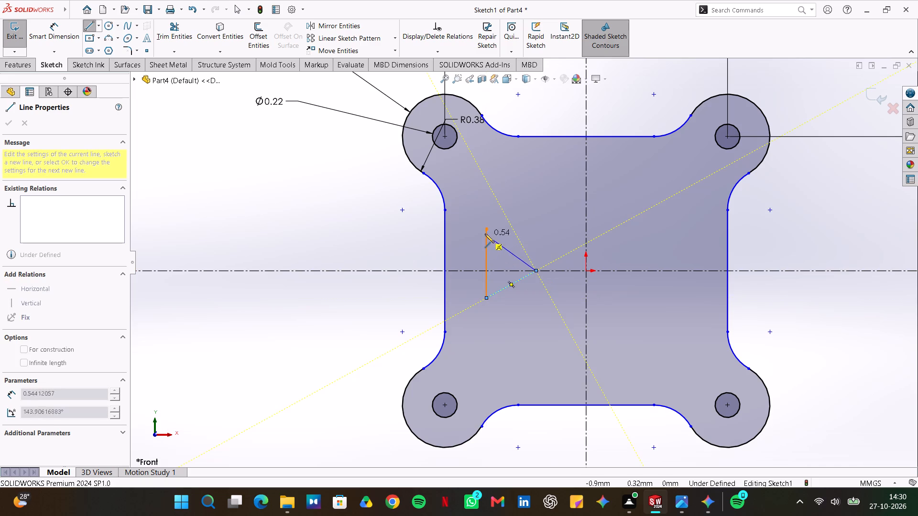
left_click(486, 228)
key("Escape")
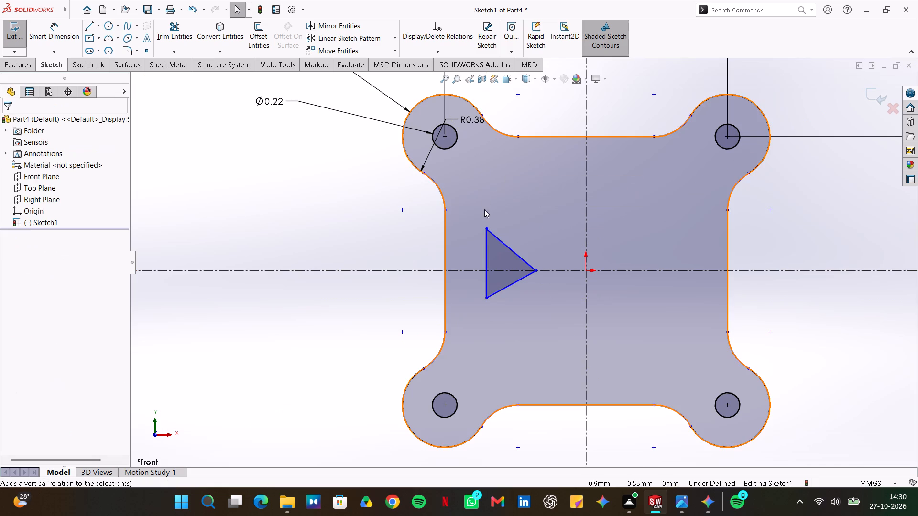
Make the two endpoints of the triangle's vertical side symmetric about the horizontal centerline.
left_click(486, 228)
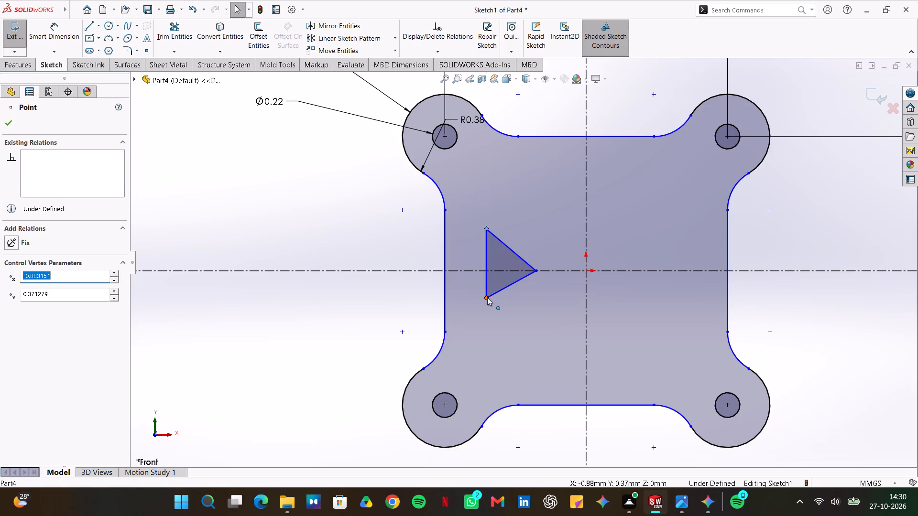
left_click(487, 297, "ctrl")
left_click(473, 271, "ctrl")
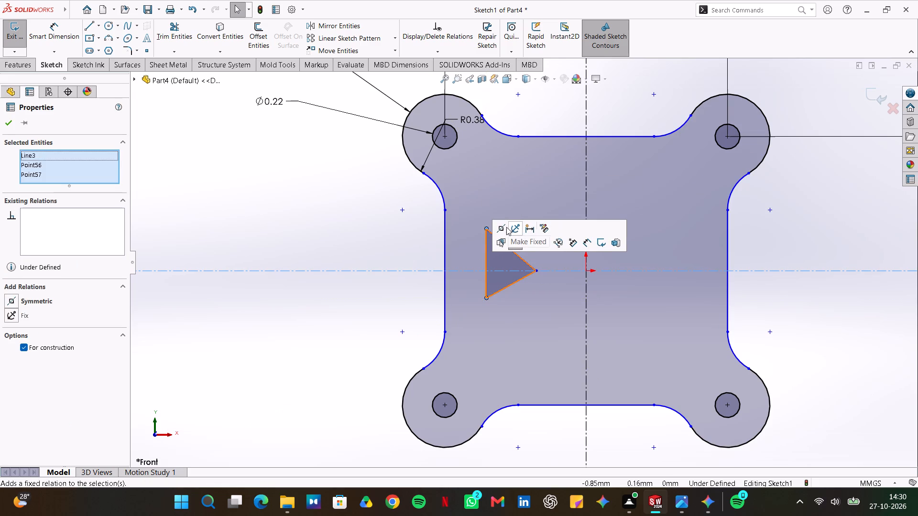
left_click(499, 228)
left_click(815, 312)
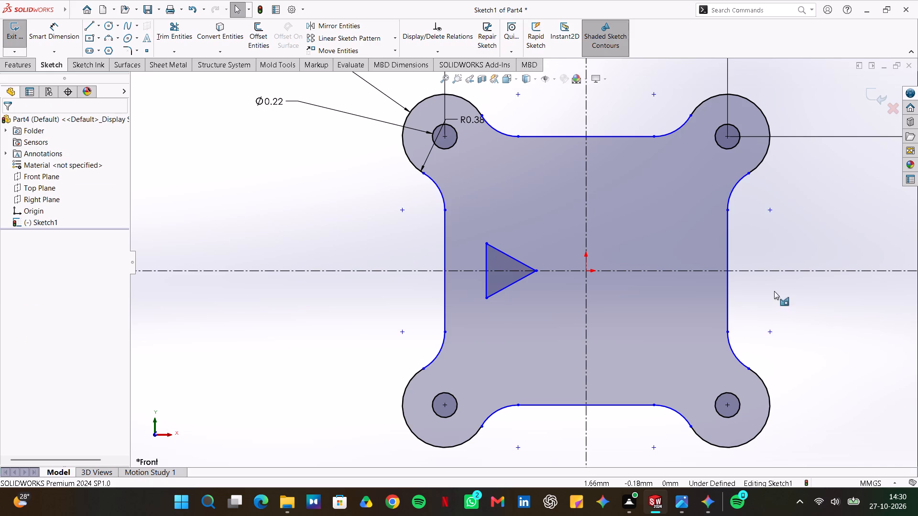
After checking the reference image, dimension the triangle's vertical side 0.41 mm horizontally from the upper-left hole's centre.
key("alt+Tab")
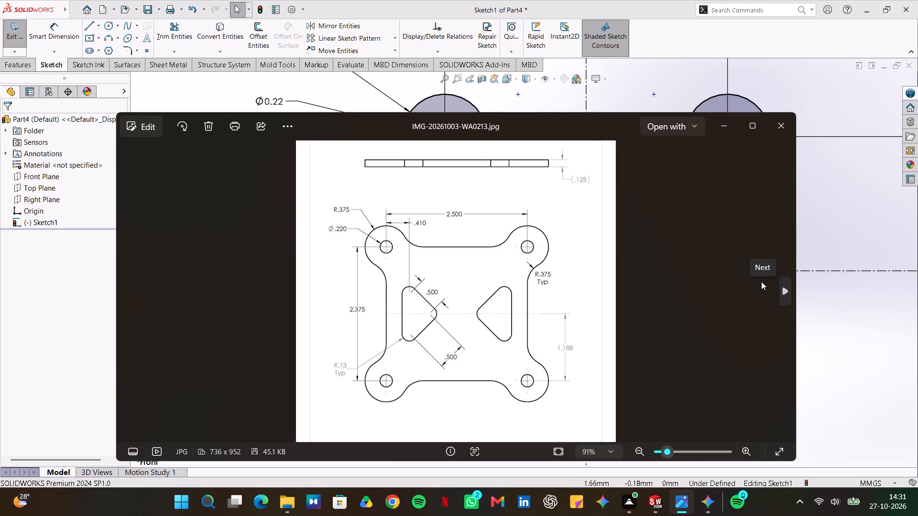
key("alt+Tab")
left_click(50, 33)
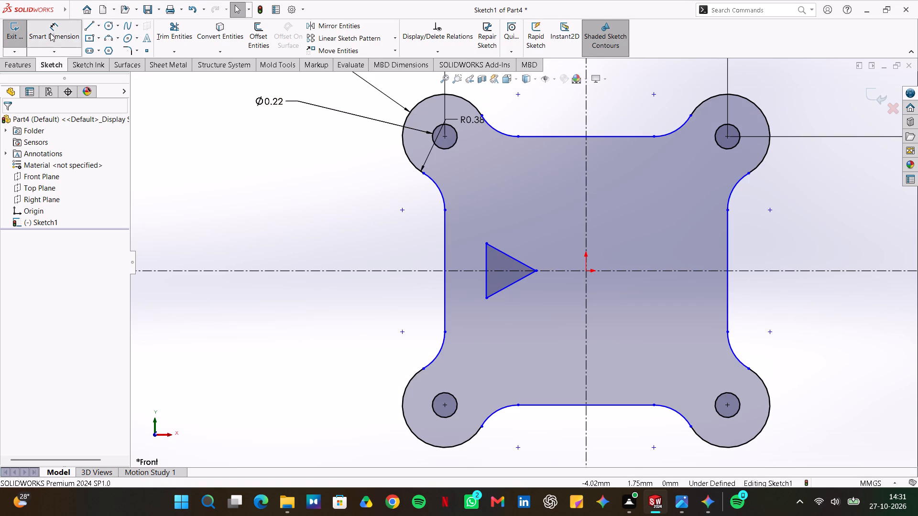
left_click(444, 139)
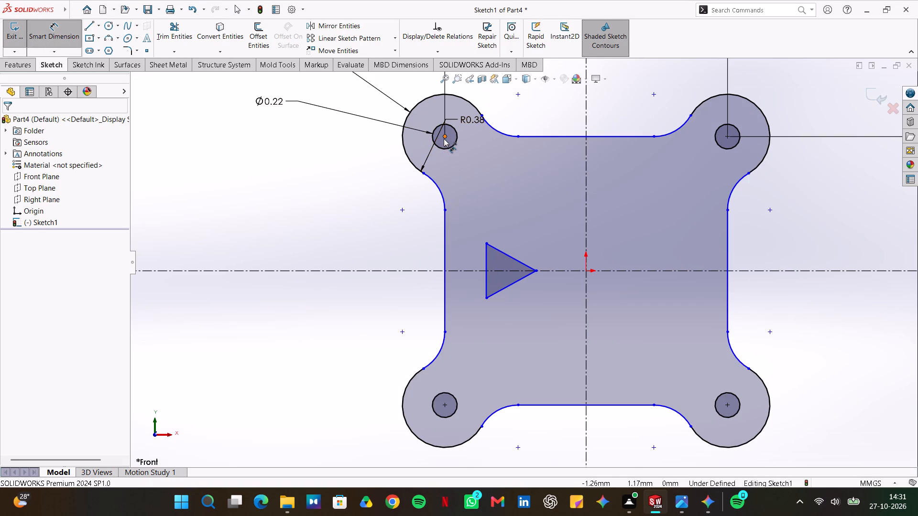
left_click(487, 262)
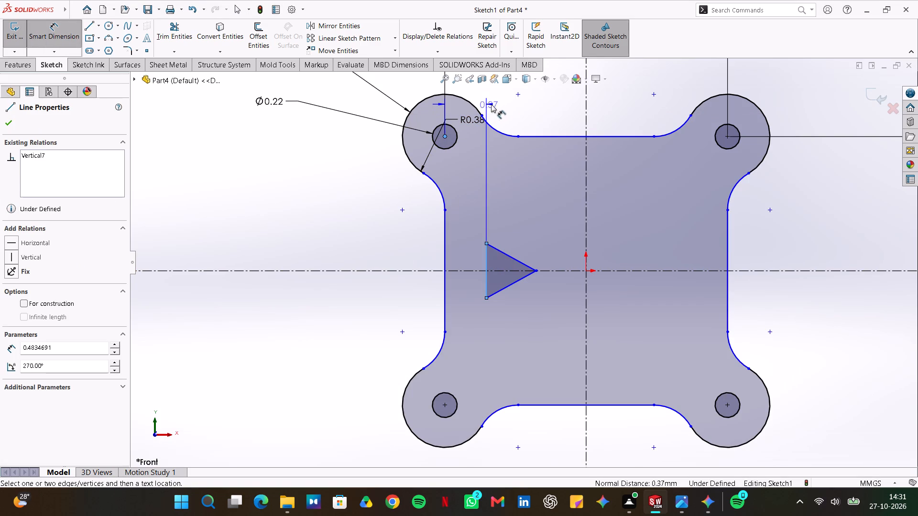
left_click(516, 107)
type(".410")
key("Return")
left_click(652, 114)
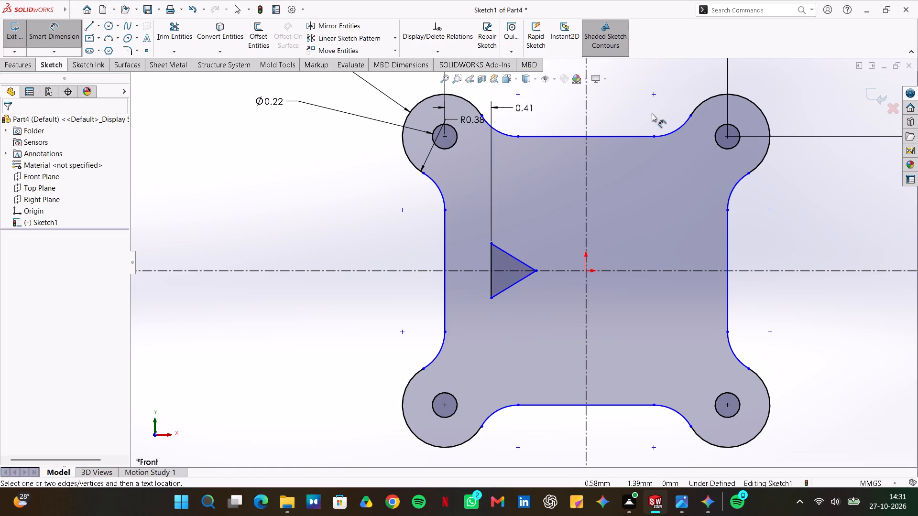
Make the plate's left vertical edge line coincident with the centre of the upper-left hole.
key("alt+Tab")
key("alt+Tab")
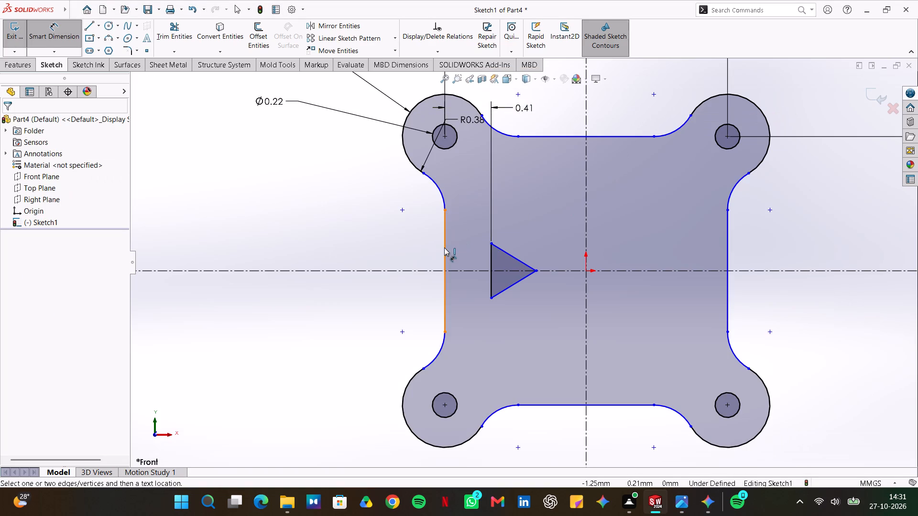
key("Escape")
left_click(445, 233)
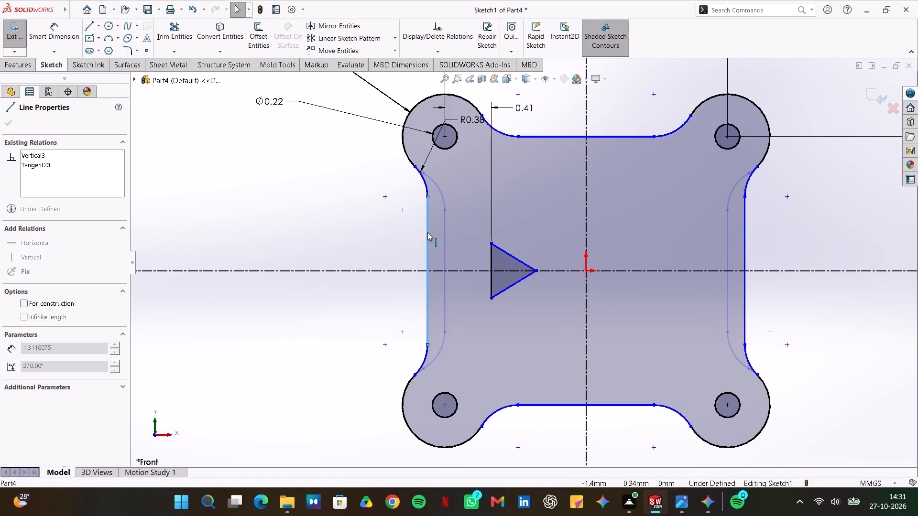
left_click(447, 138, "ctrl")
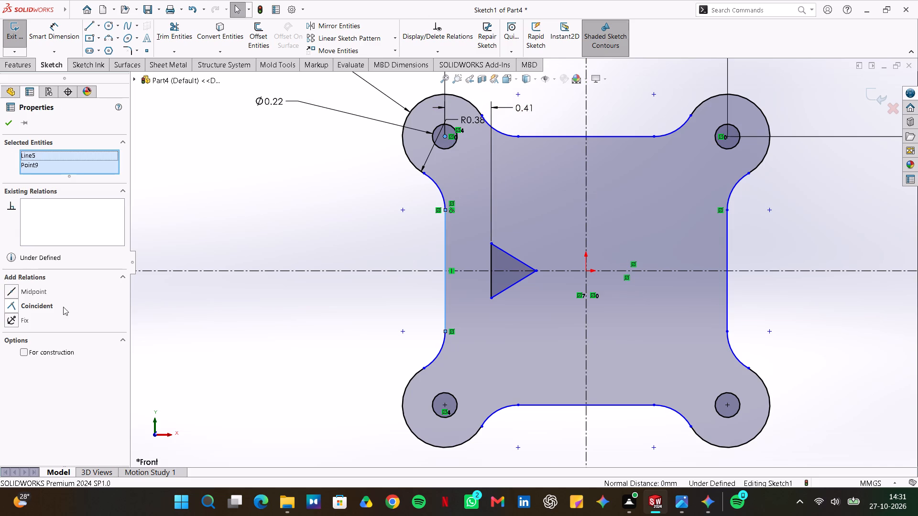
left_click(41, 306)
left_click(283, 251)
Make the plate's top horizontal edge line coincident with the centre of the upper-right hole.
left_click(623, 136)
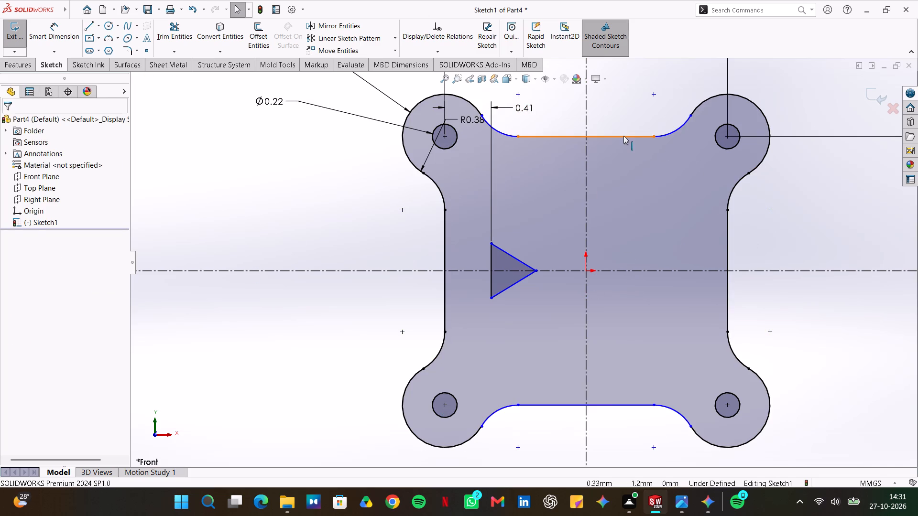
left_click(727, 137, "ctrl")
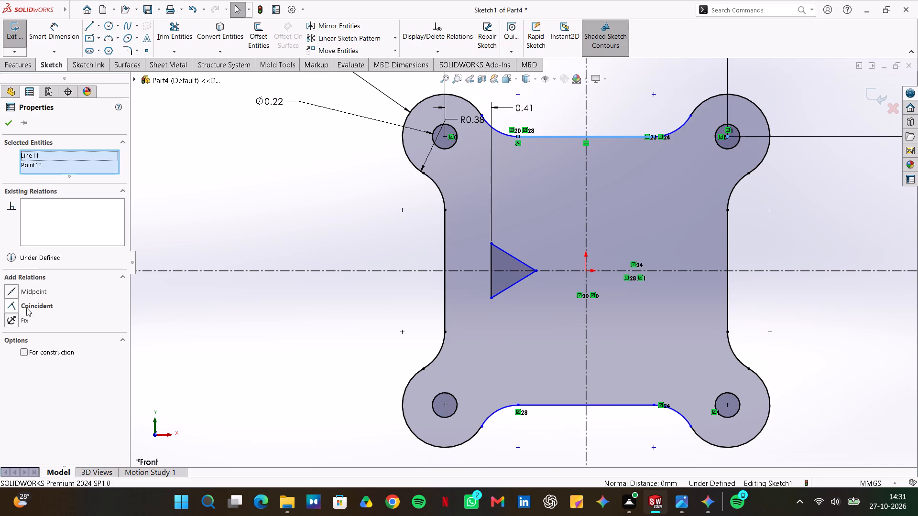
left_click(48, 307)
left_click(236, 335)
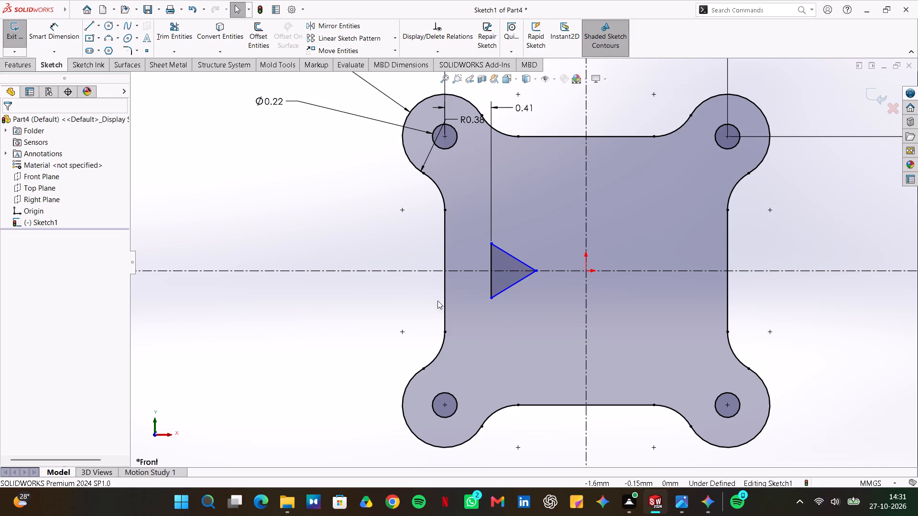
After checking the reference image, apply a 0.13 mm sketch fillet to the triangle's lower-left corner.
key("alt+Tab")
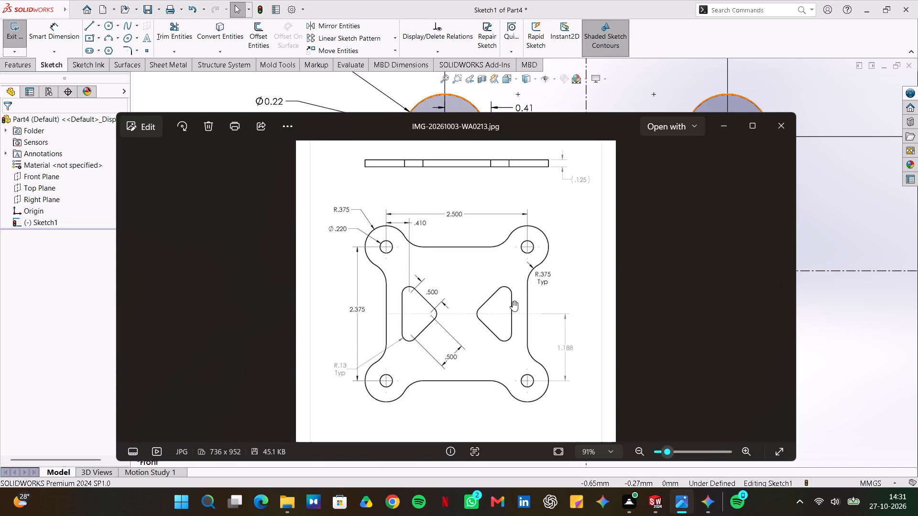
key("alt+Tab")
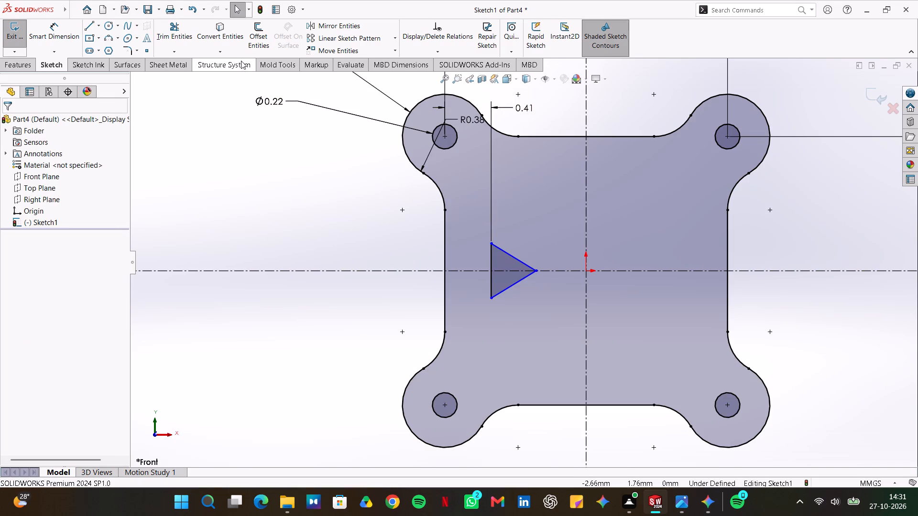
key("alt+Tab")
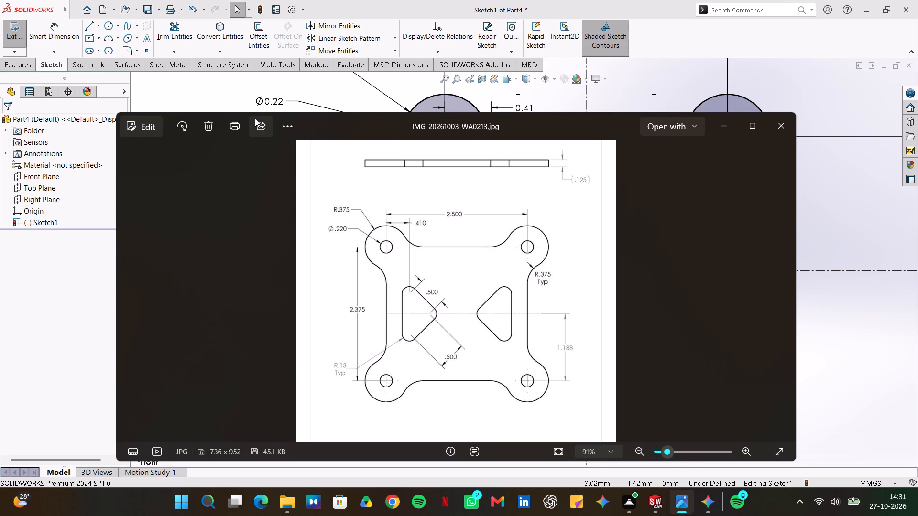
key("alt+Tab")
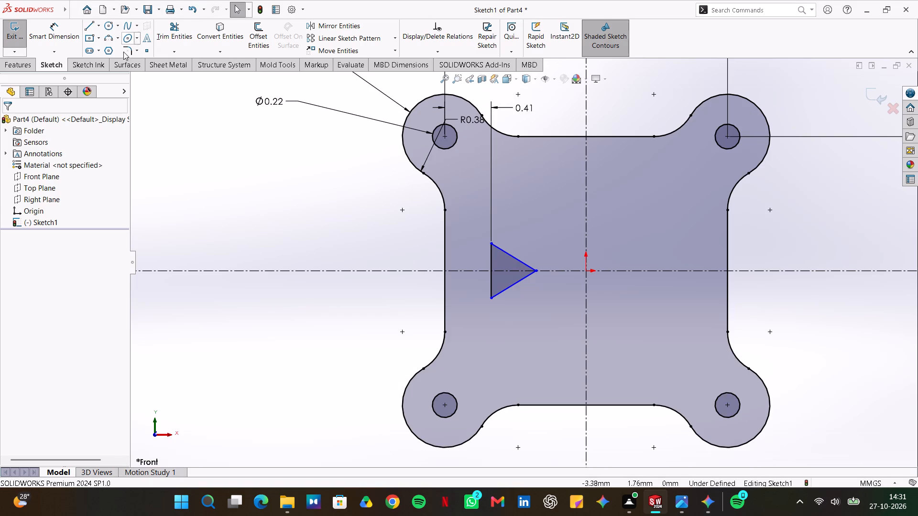
left_click(129, 46)
left_click(492, 292)
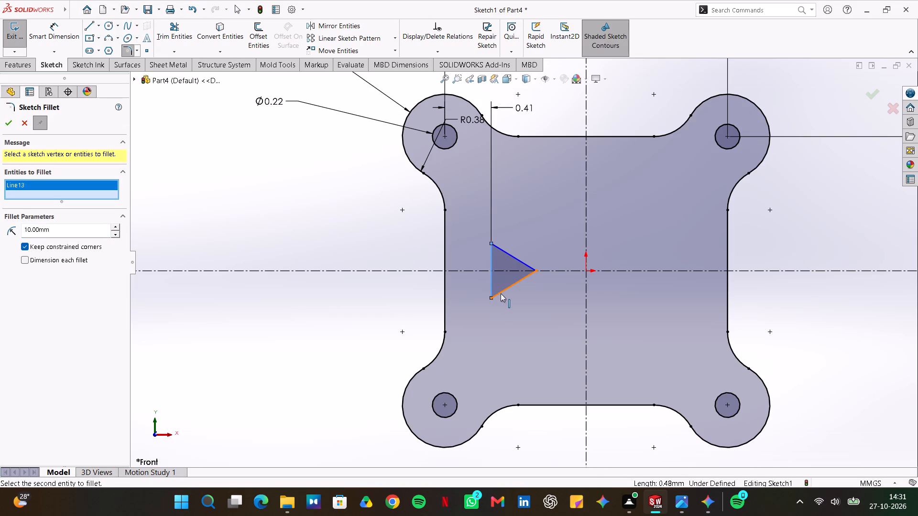
double_click(70, 233)
type(".013")
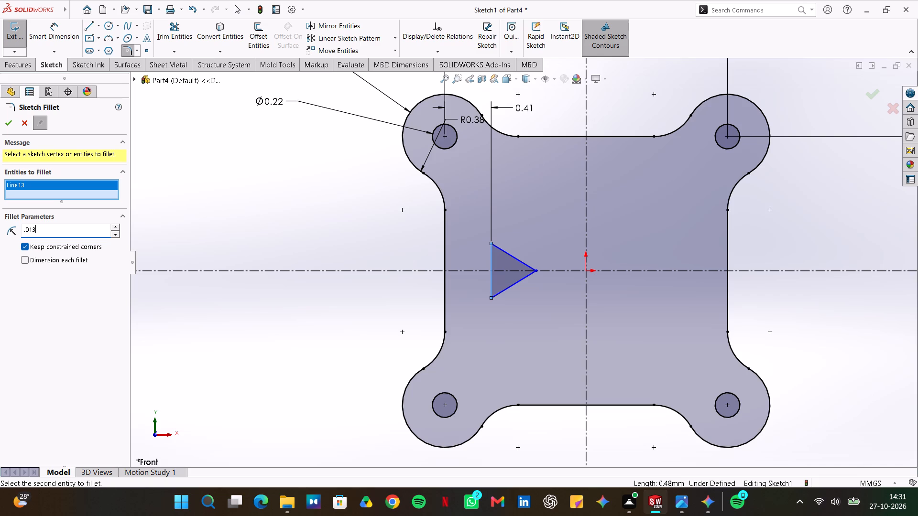
key("BackSpace")
key("BackSpace")
key("BackSpace")
key("BackSpace")
key("BackSpace")
key("BackSpace")
key("BackSpace")
type(".13")
key("Return")
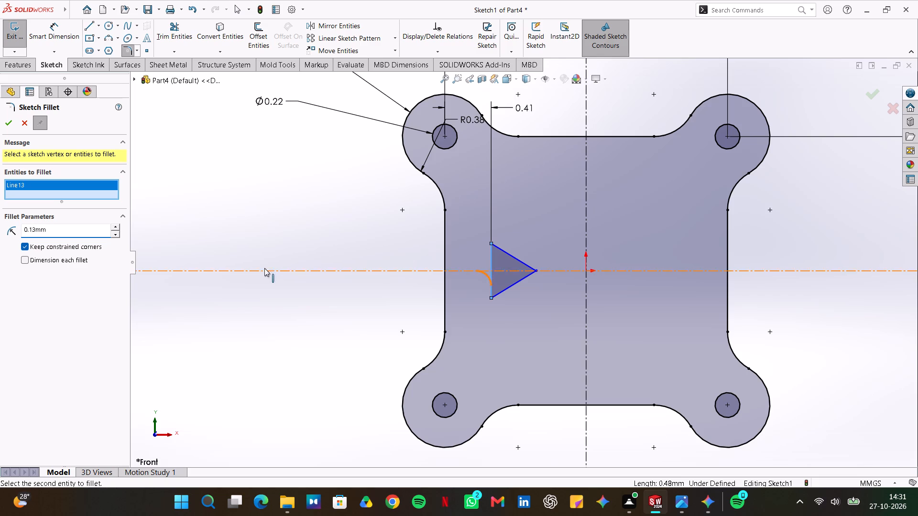
left_click(503, 289)
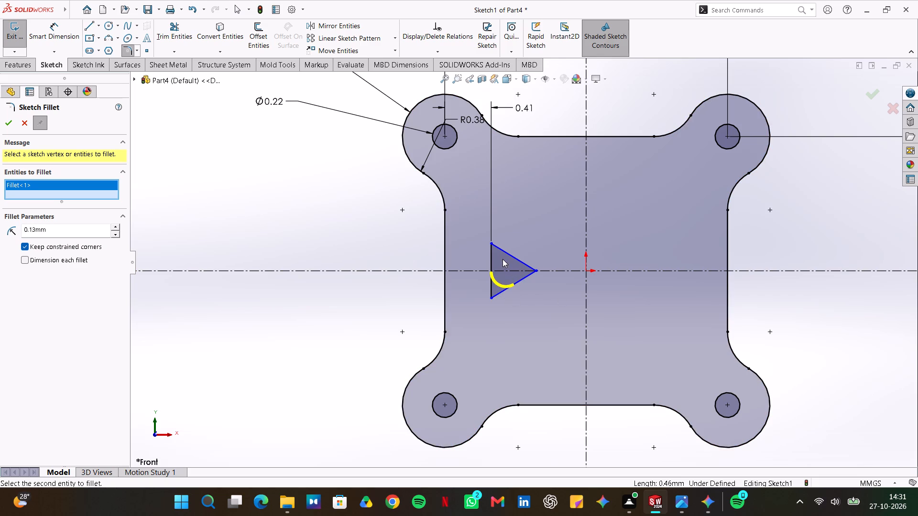
key("Return")
Apply a 0.13 mm sketch fillet to the triangle's upper-left corner.
left_click(492, 255)
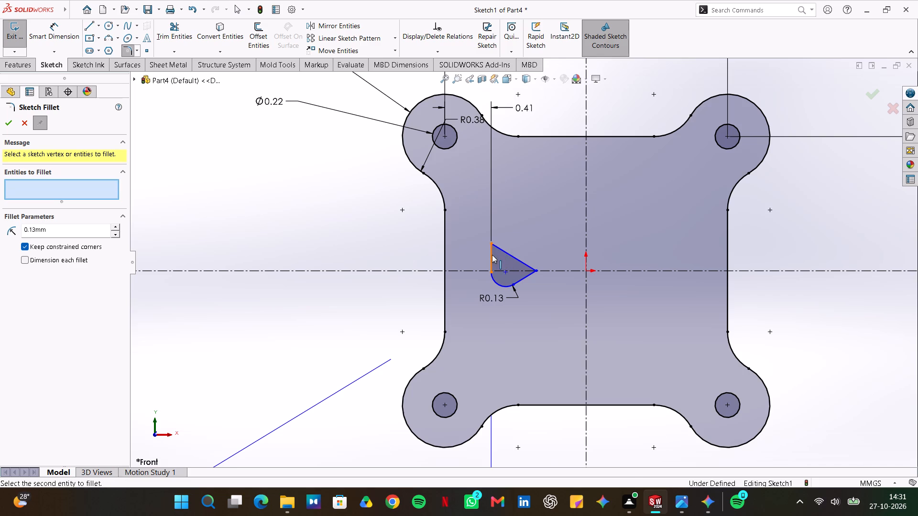
left_click(499, 248)
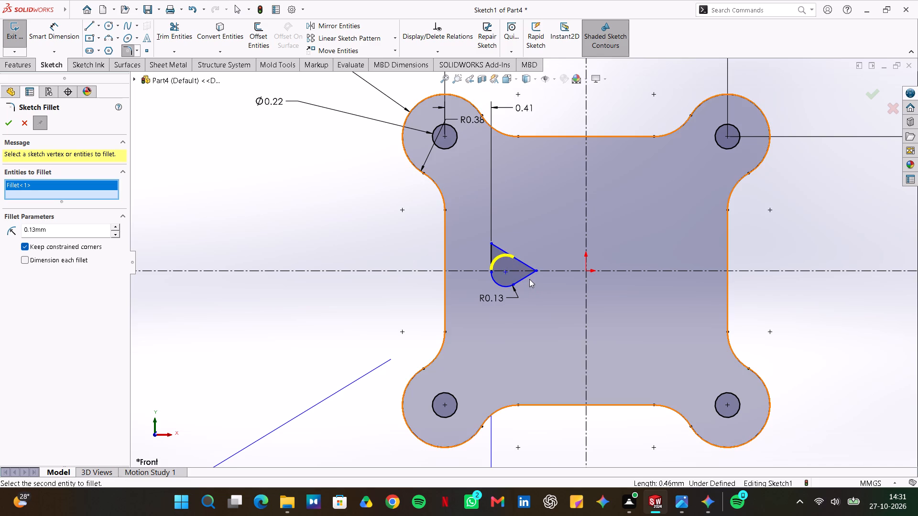
key("Return")
key("Escape")
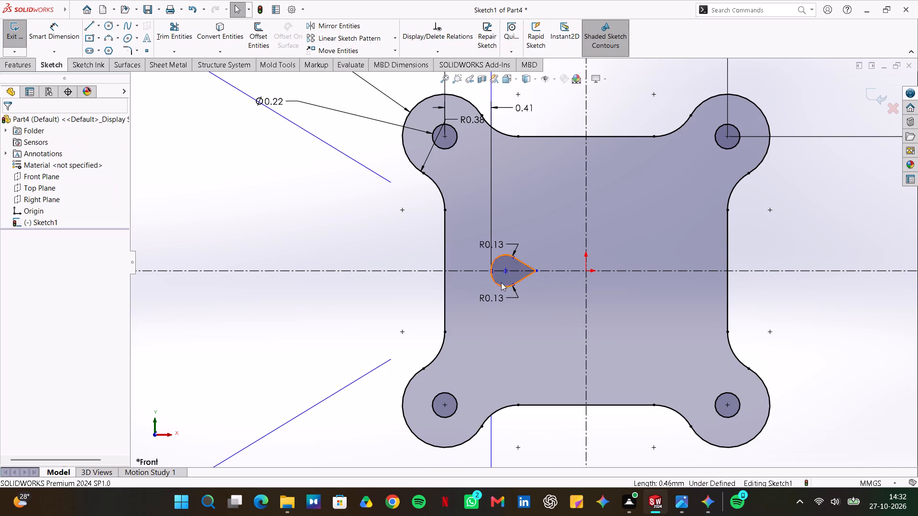
Stretch the filleted triangle vertically by moving its vertical side's upper endpoint to about 0.15 mm above the horizontal centerline.
left_click_drag(492, 269, 492, 247)
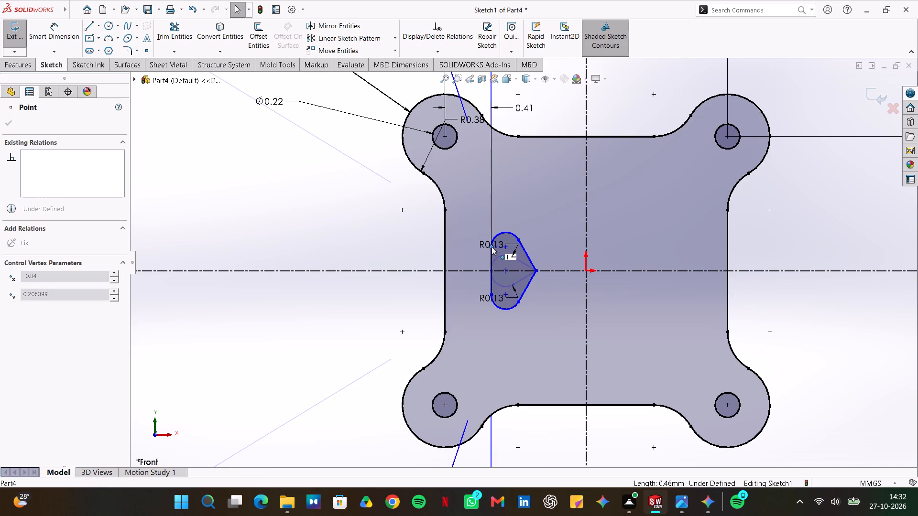
left_click_drag(492, 247, 492, 254)
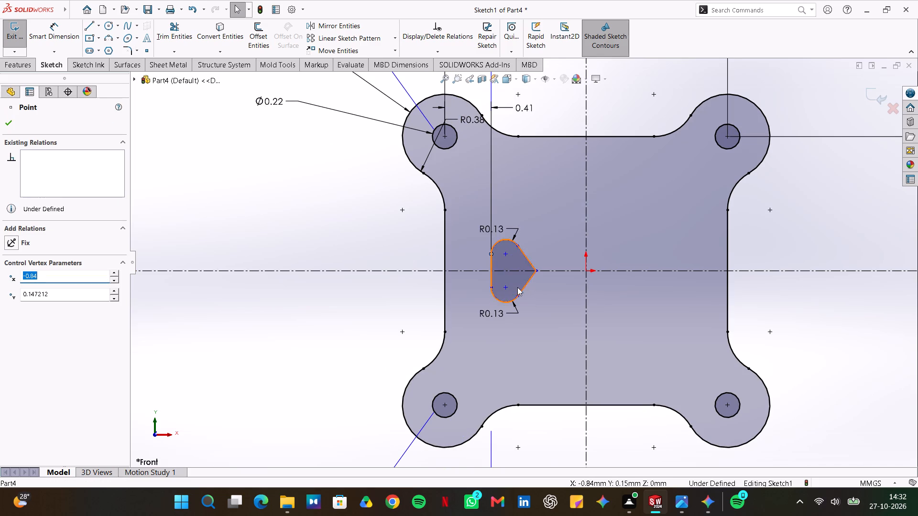
left_click(238, 221)
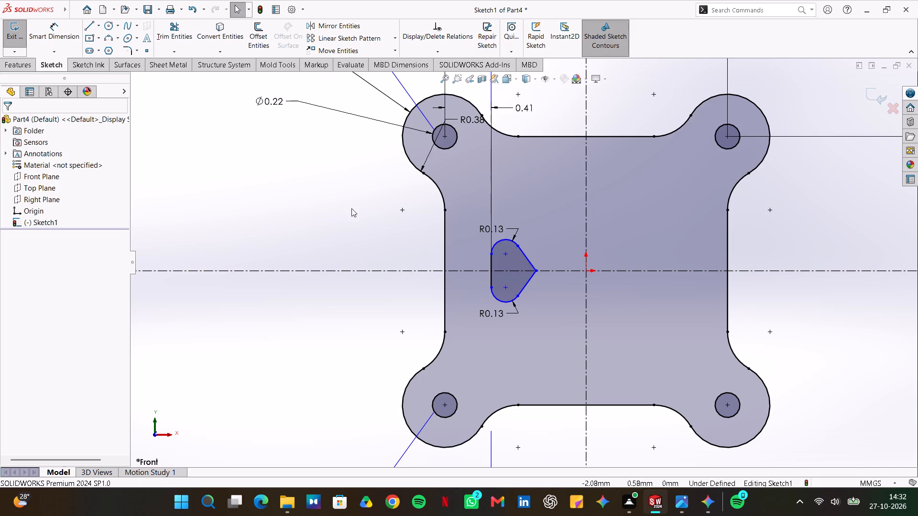
Apply a 0.13 mm sketch fillet to the triangle's apex on the horizontal centerline.
left_click(125, 51)
left_click(530, 280)
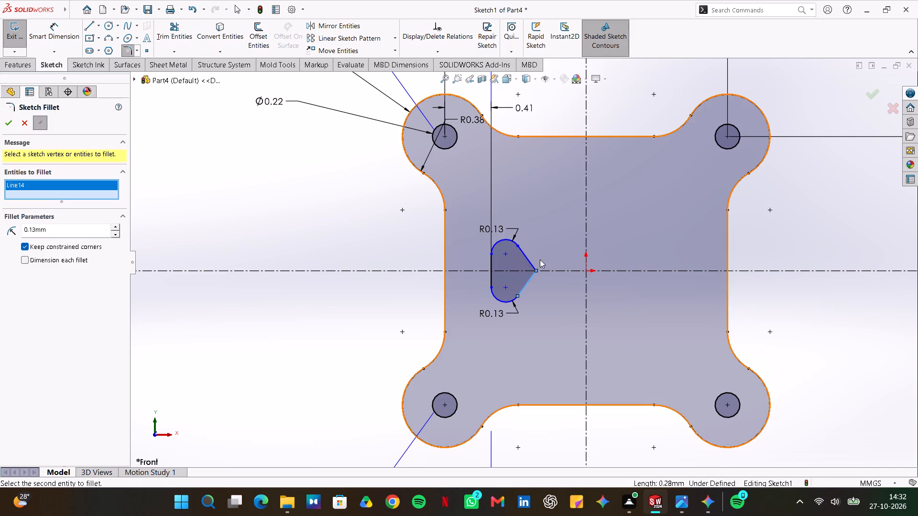
left_click(529, 259)
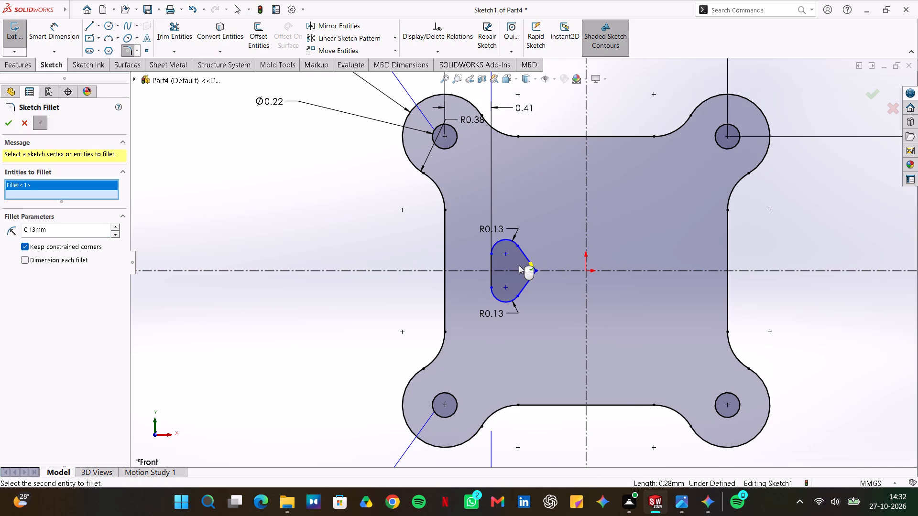
key("Return")
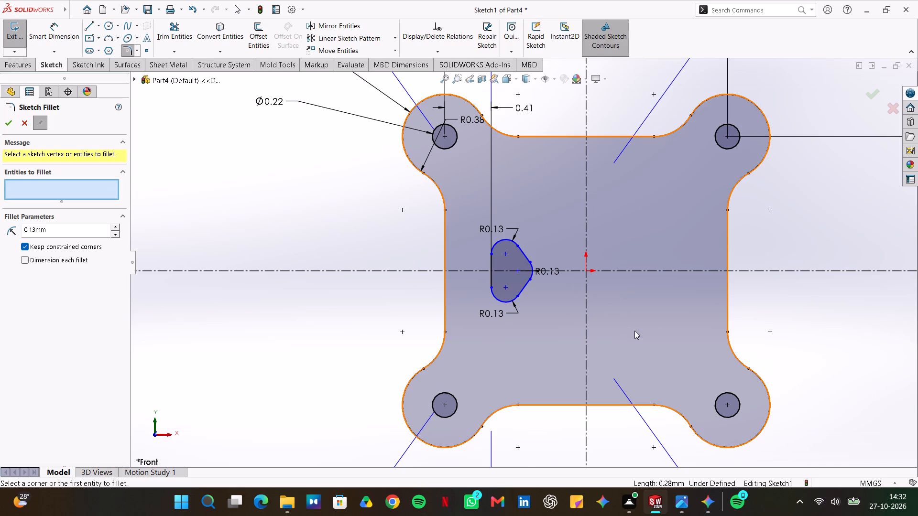
key("Escape")
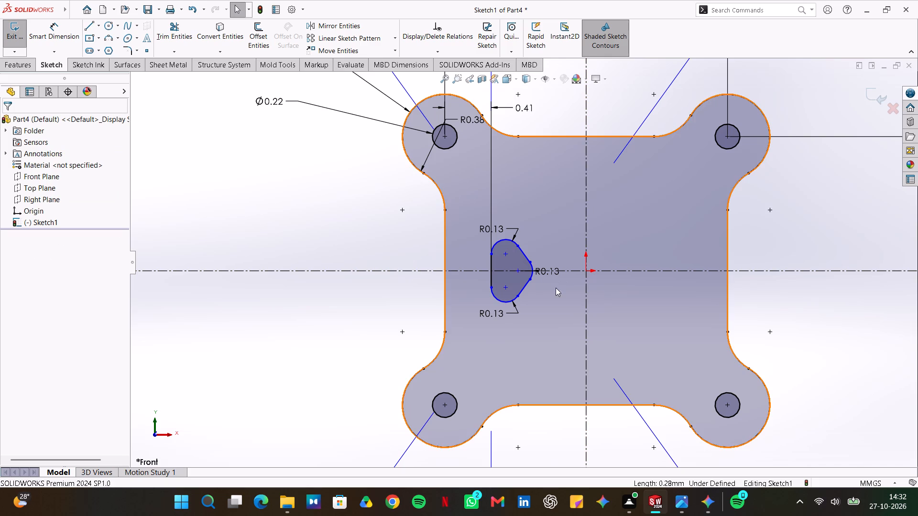
Dimension the straight lower slanted side of the filleted triangle to 0.5 mm.
left_click(64, 28)
left_click(525, 287)
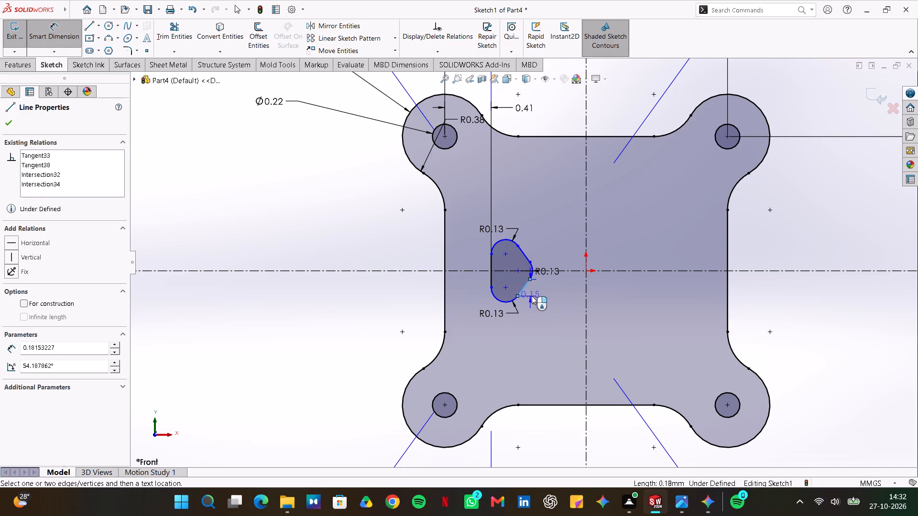
left_click(543, 299)
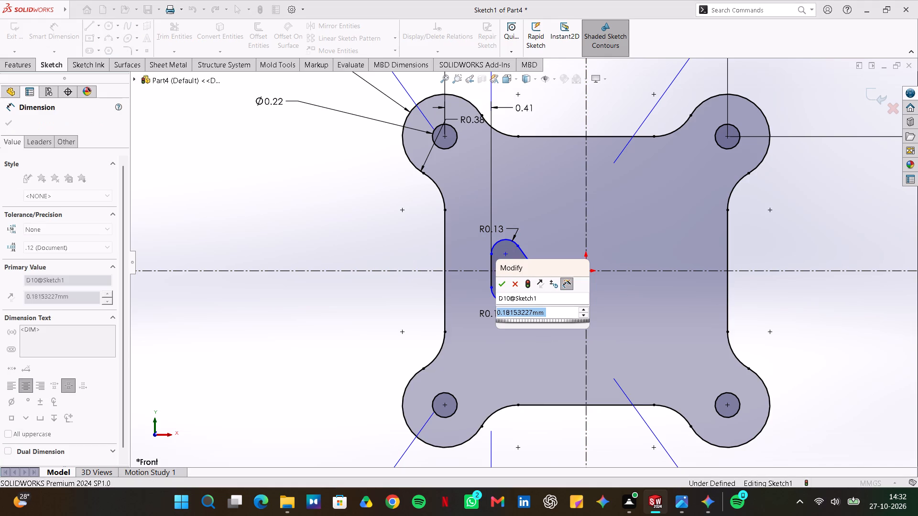
type(".5")
key("Return")
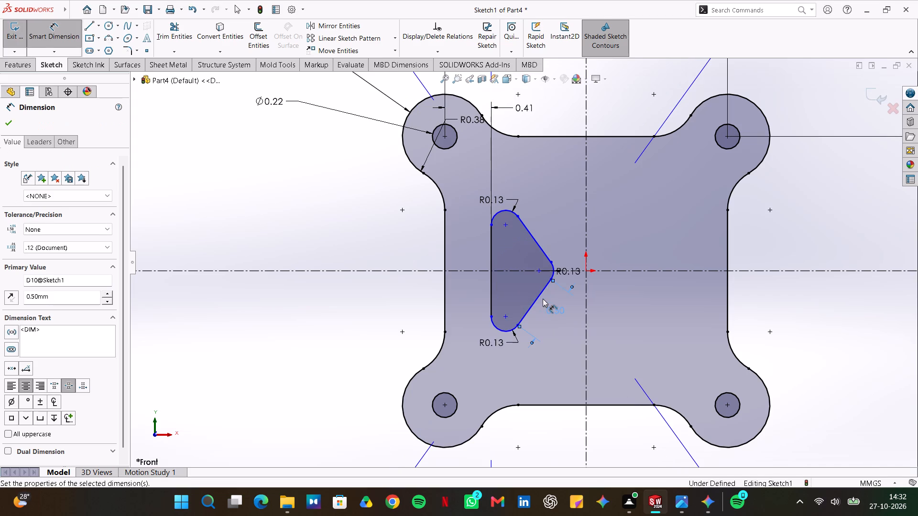
Dimension the straight upper slanted side of the filleted triangle to 0.5 mm.
left_click(532, 233)
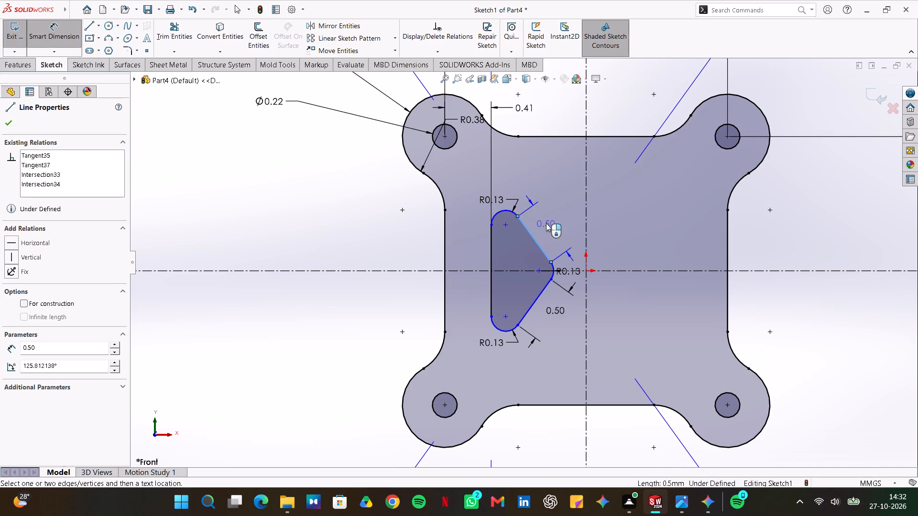
left_click(546, 218)
left_click(781, 215)
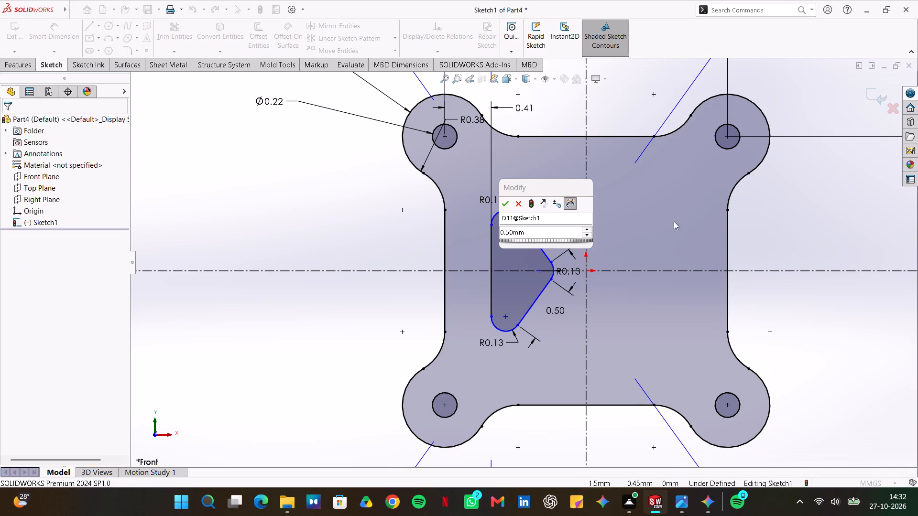
left_click(508, 203)
left_click(776, 230)
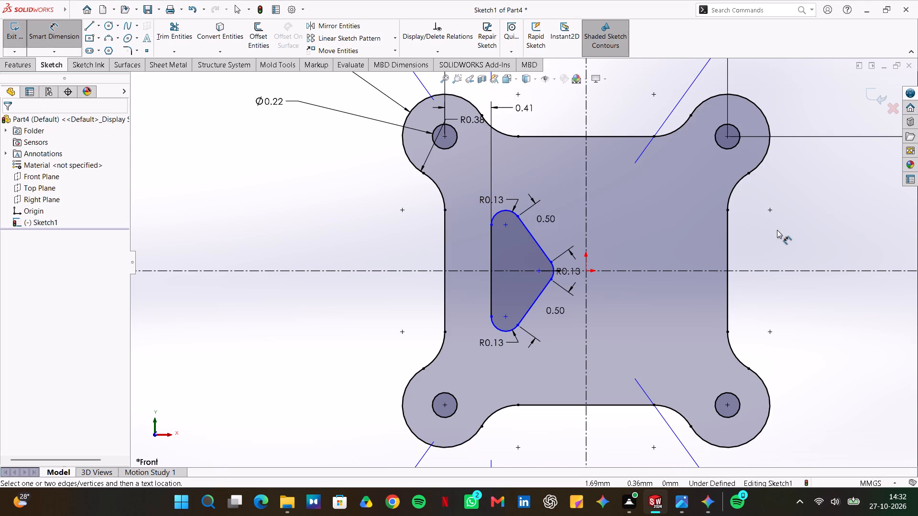
Compare the triangle with the reference drawing and test its remaining freedom by moving its apex arc centre and lower slanted side.
key("alt+Tab")
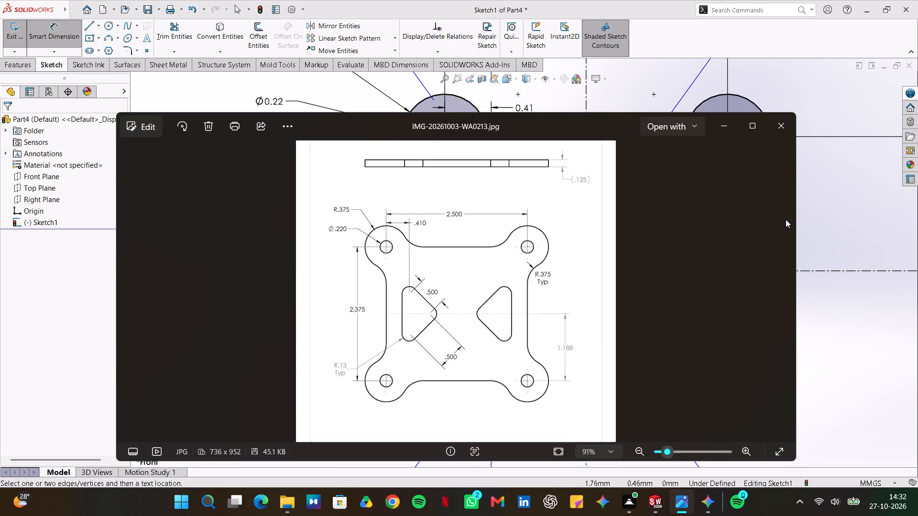
key("alt+Tab")
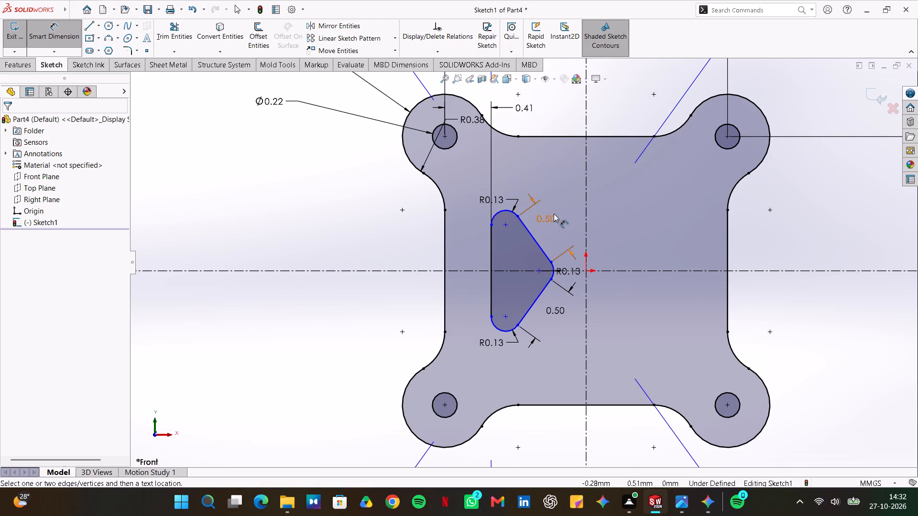
key("alt+Tab")
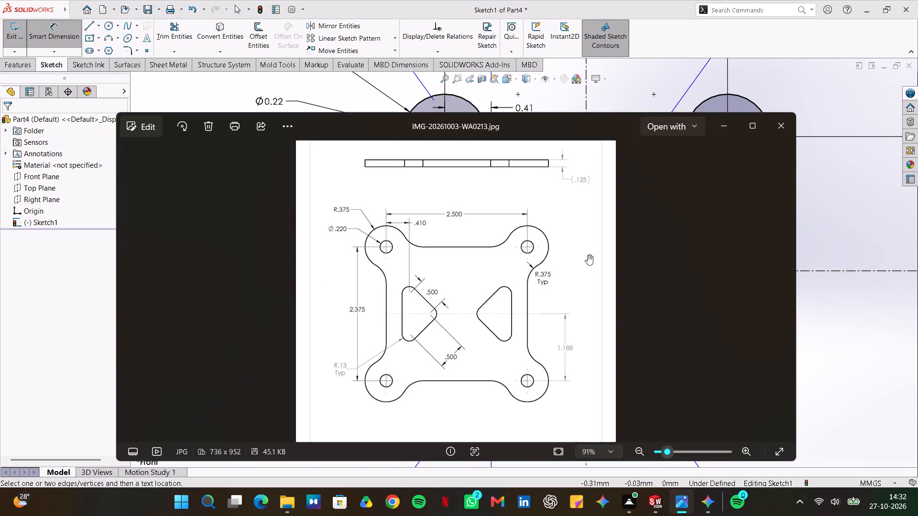
key("alt+Tab")
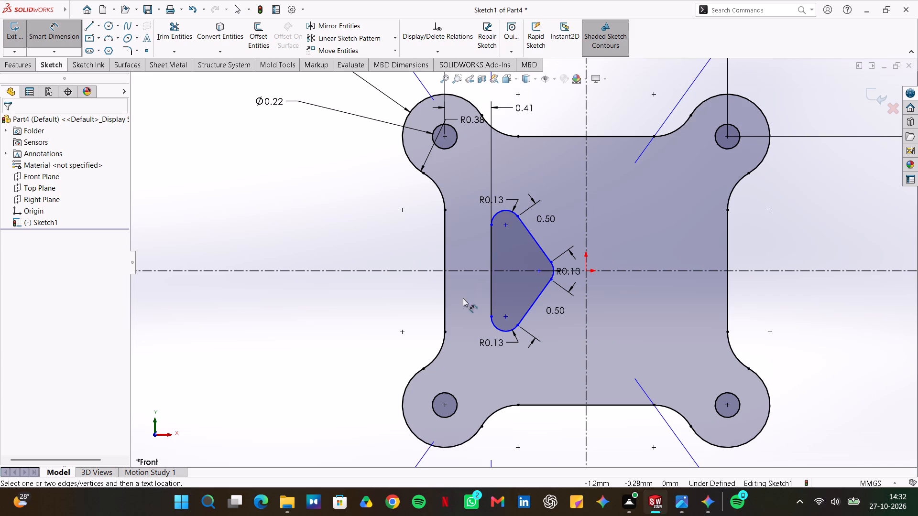
left_click_drag(537, 270, 557, 273)
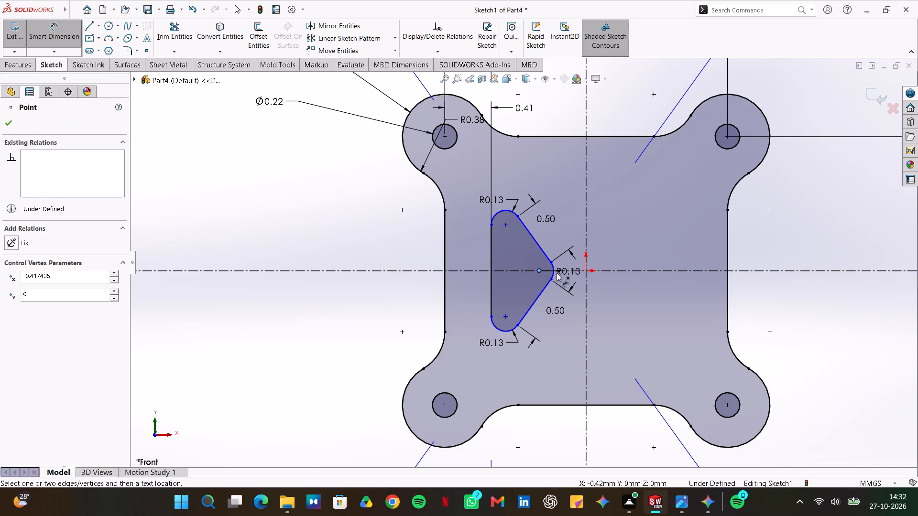
left_click_drag(557, 273, 523, 312)
key("Tab")
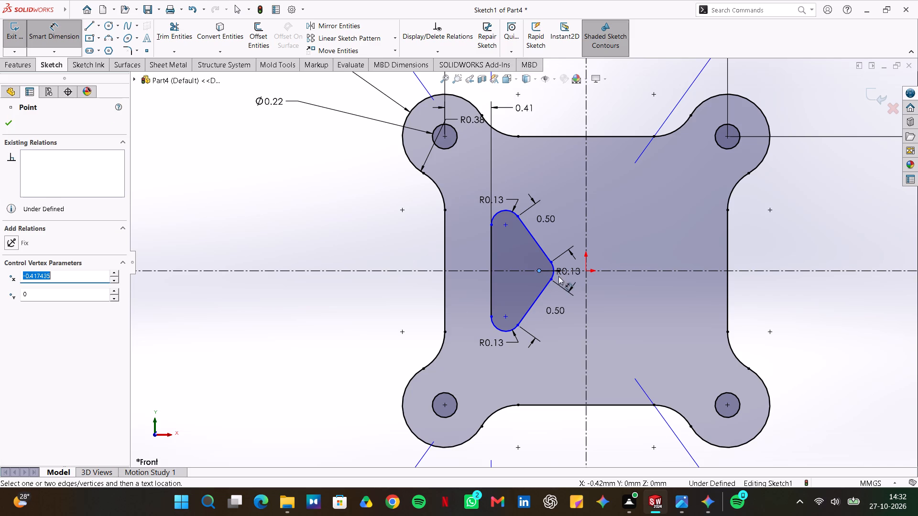
key("Escape")
left_click_drag(537, 300, 534, 291)
key("Escape")
key("Escape")
key("Escape")
key("Escape")
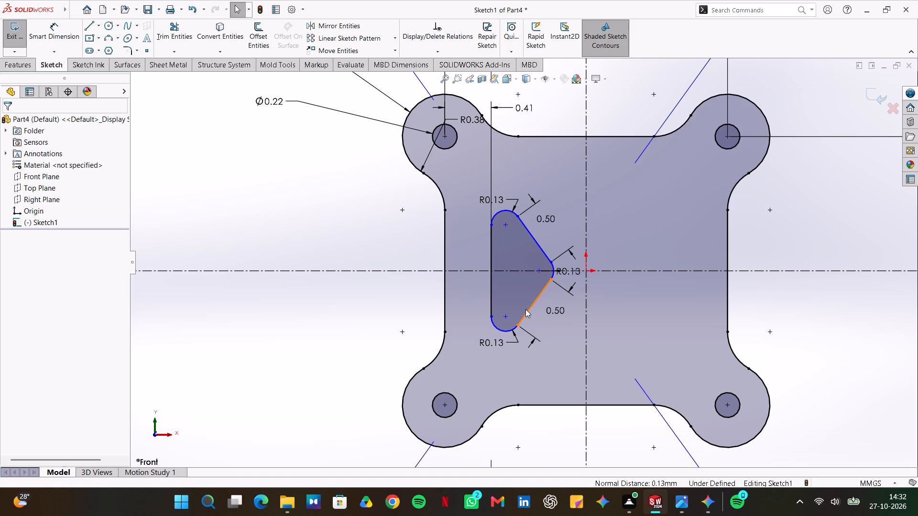
left_click_drag(537, 300, 556, 288)
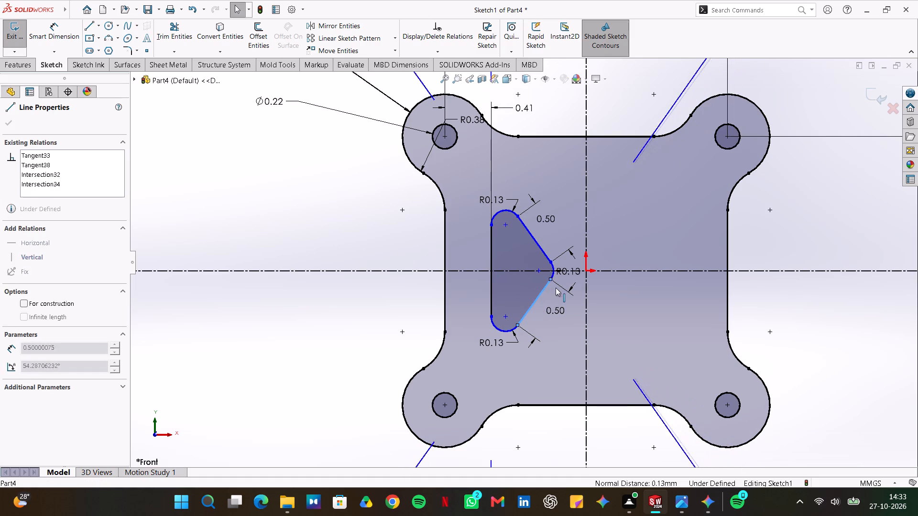
left_click_drag(556, 288, 527, 280)
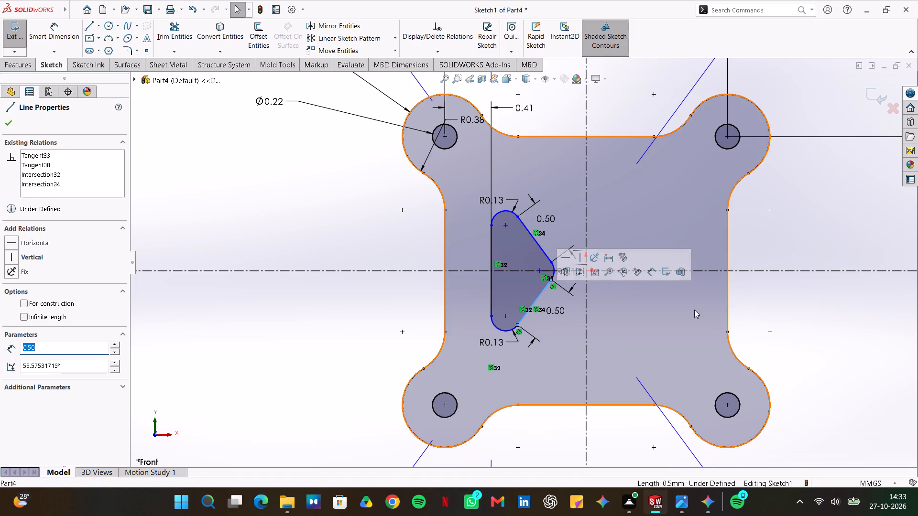
left_click(787, 290)
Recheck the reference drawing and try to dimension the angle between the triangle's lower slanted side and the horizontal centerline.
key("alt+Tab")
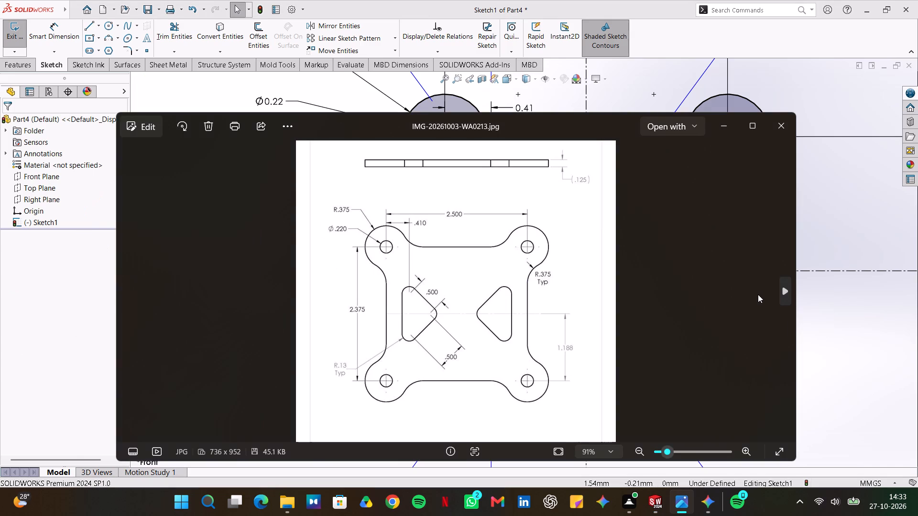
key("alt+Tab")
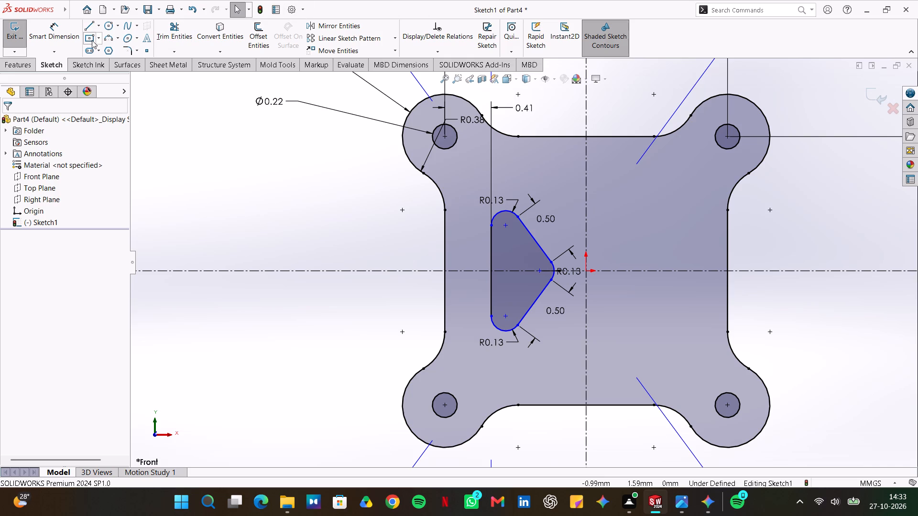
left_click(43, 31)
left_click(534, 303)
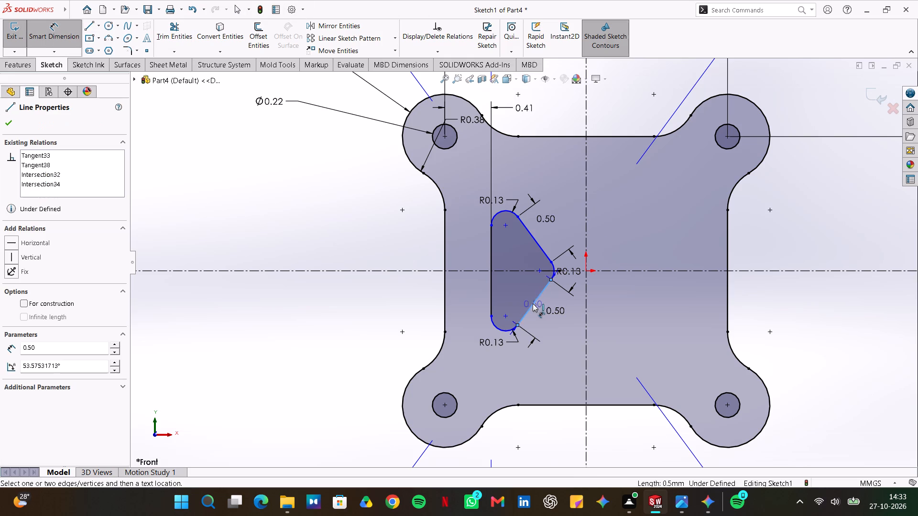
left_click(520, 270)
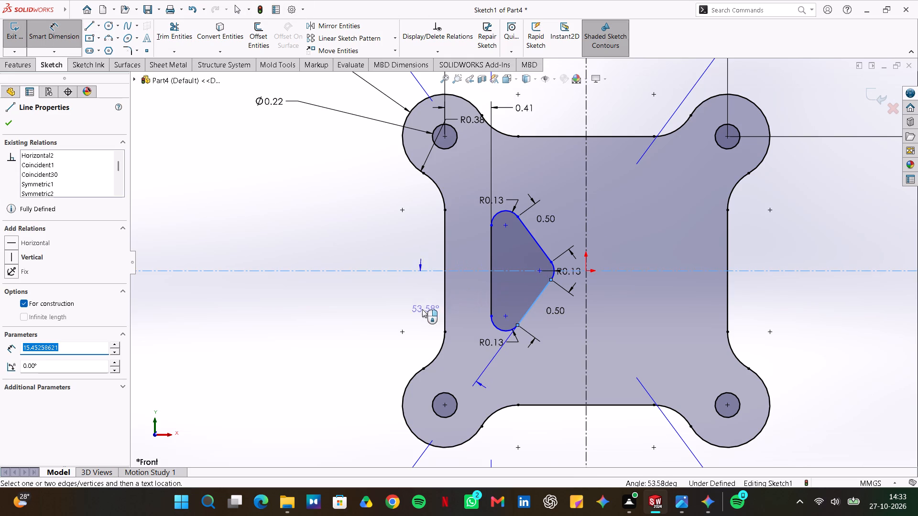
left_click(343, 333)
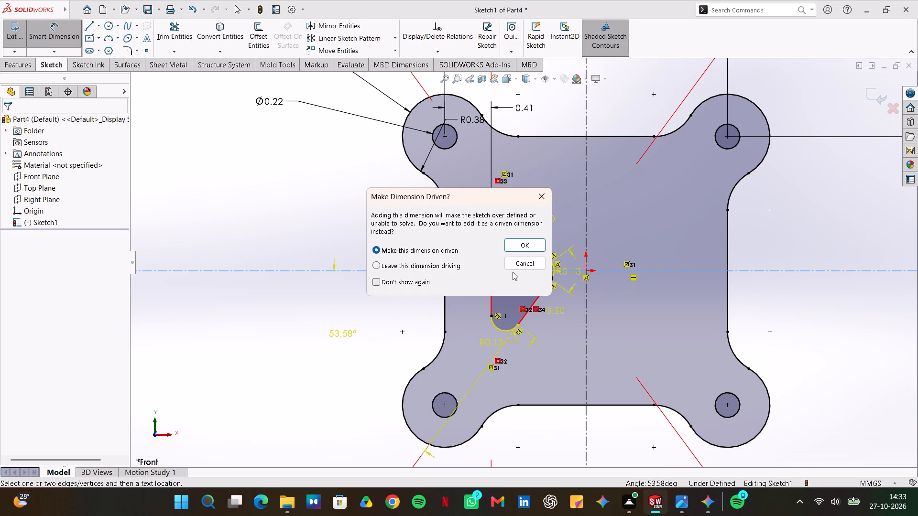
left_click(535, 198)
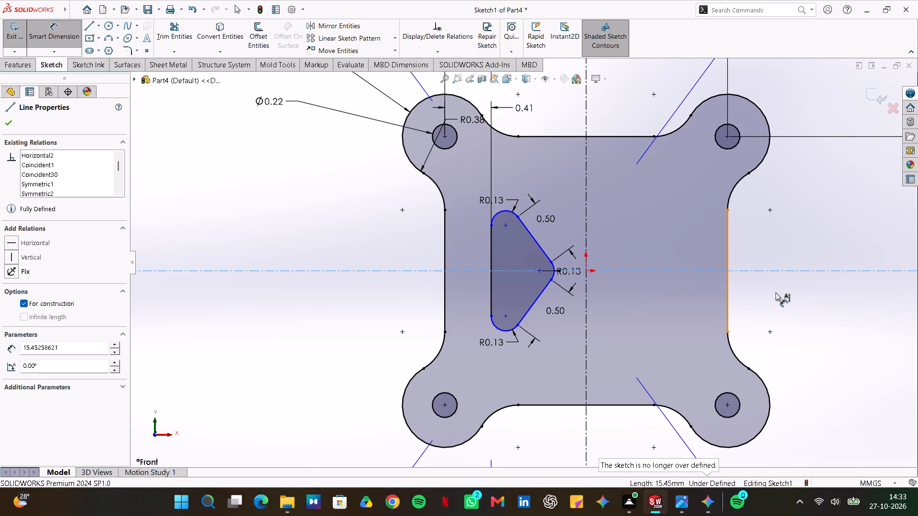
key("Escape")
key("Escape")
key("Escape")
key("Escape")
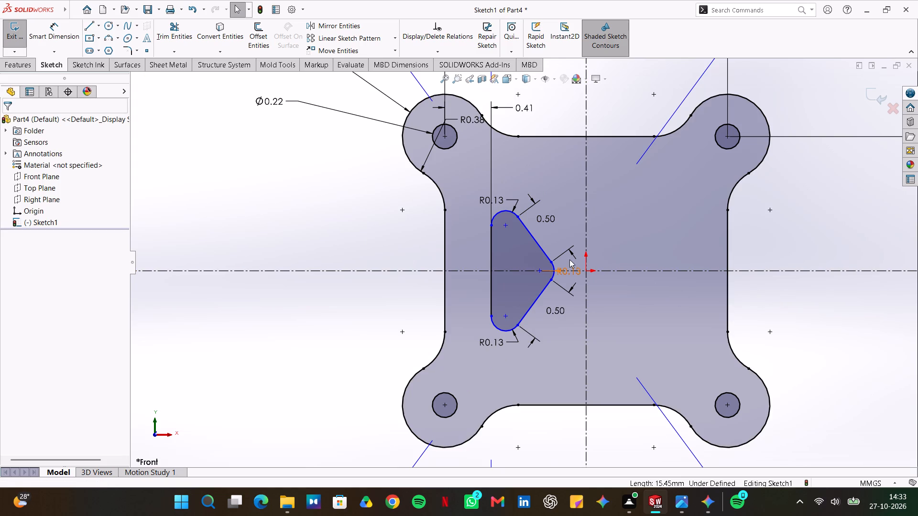
Test the triangle's remaining freedom by moving its apex and upper arc centres and the upper endpoint of its upper slanted side.
left_click(573, 255)
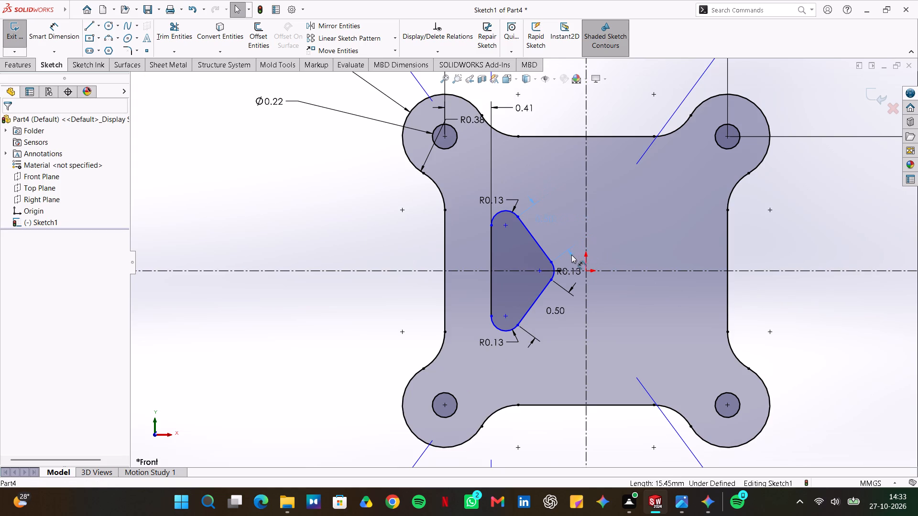
left_click(773, 306)
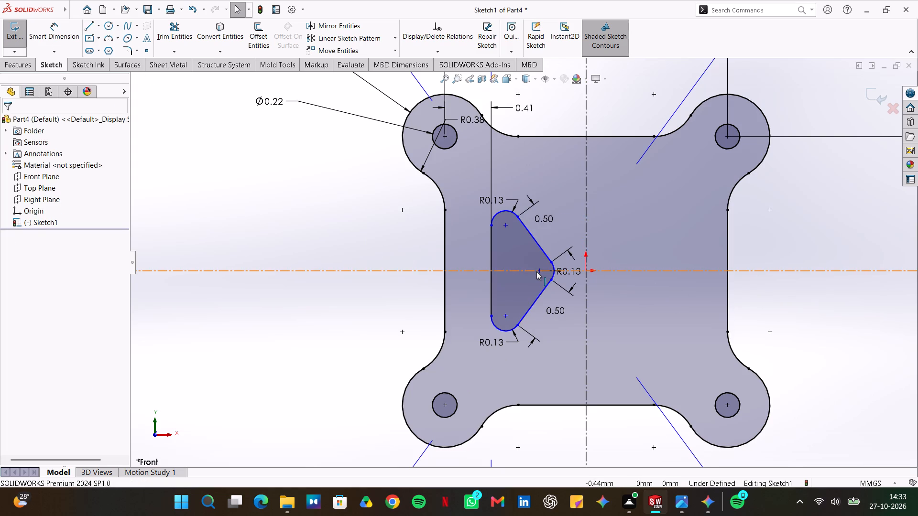
left_click_drag(539, 270, 512, 199)
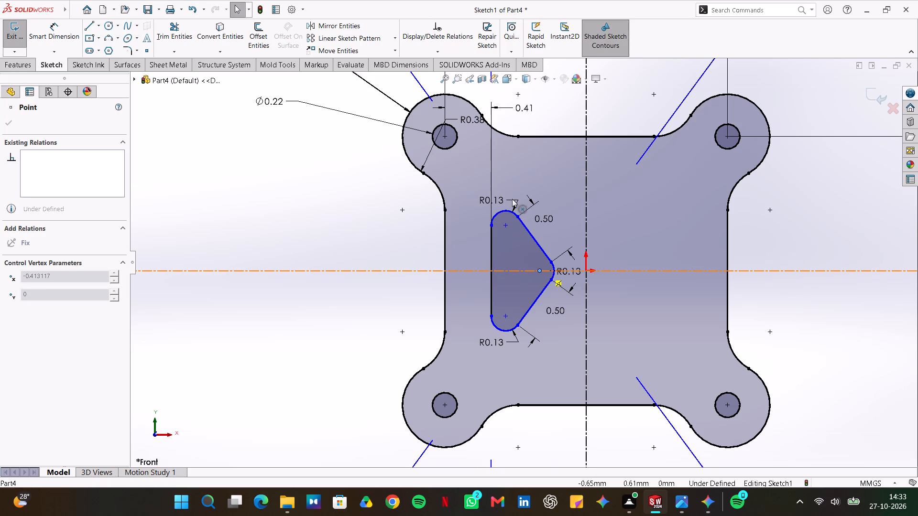
left_click_drag(512, 199, 516, 210)
key("Escape")
left_click_drag(505, 226, 513, 269)
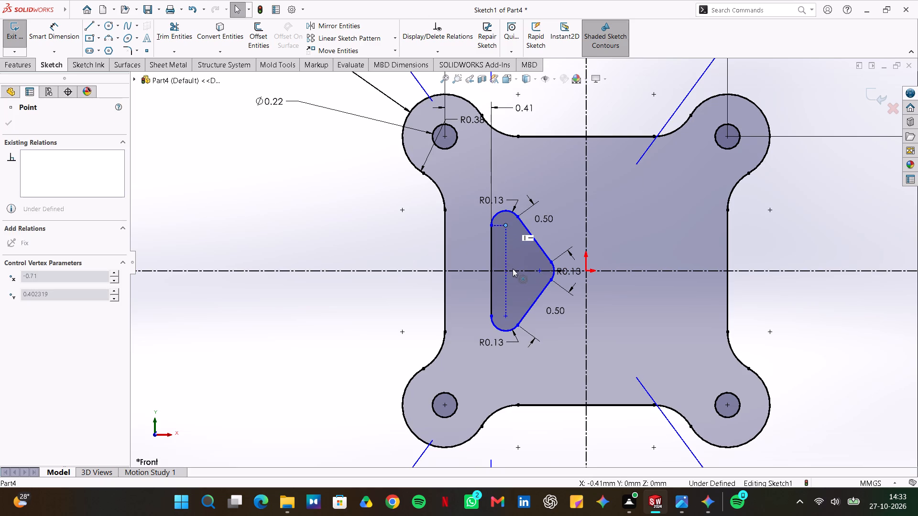
left_click_drag(513, 269, 528, 240)
key("Escape")
left_click_drag(517, 216, 517, 221)
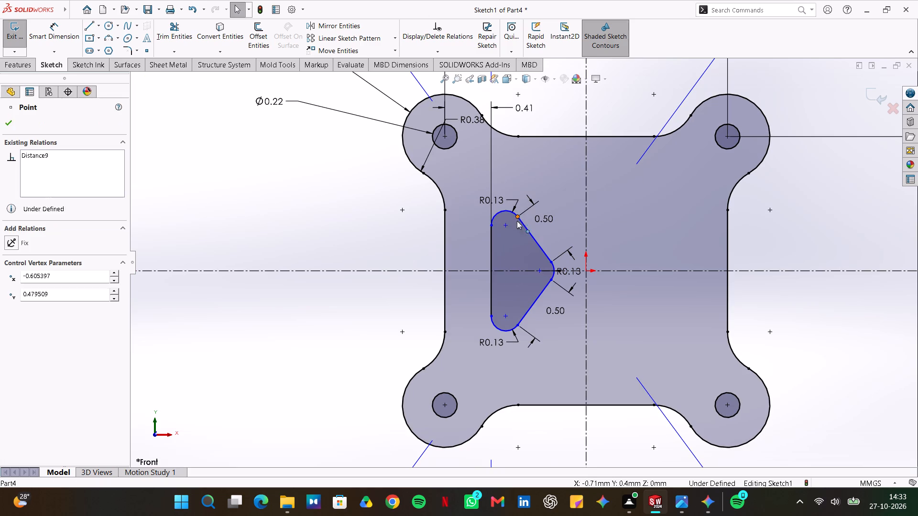
left_click_drag(517, 221, 514, 238)
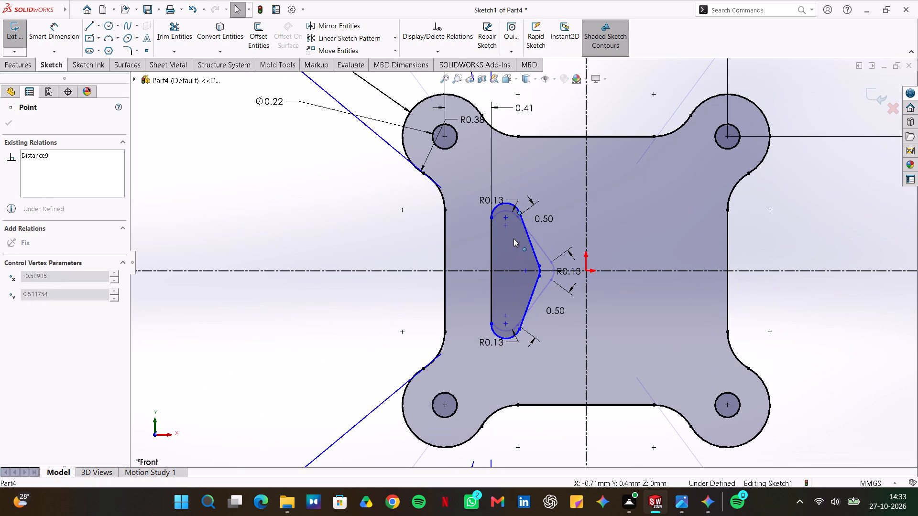
left_click_drag(514, 238, 514, 243)
key("Escape")
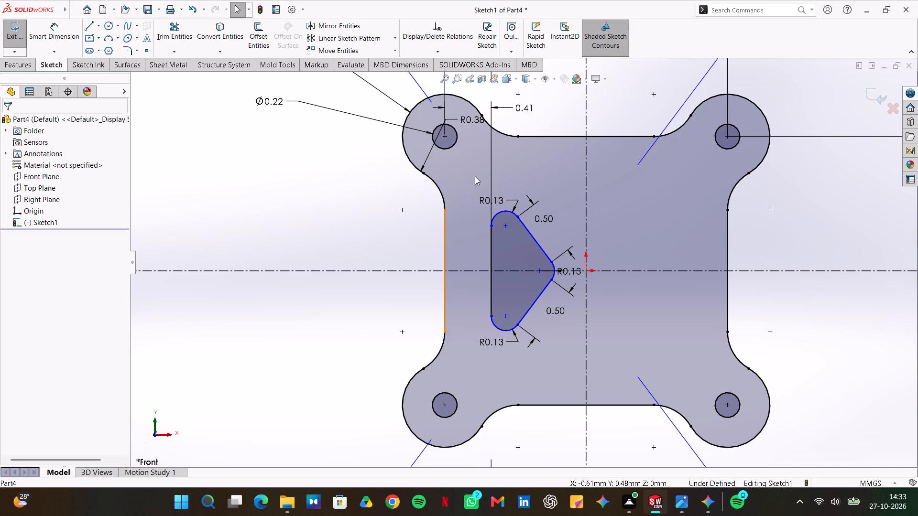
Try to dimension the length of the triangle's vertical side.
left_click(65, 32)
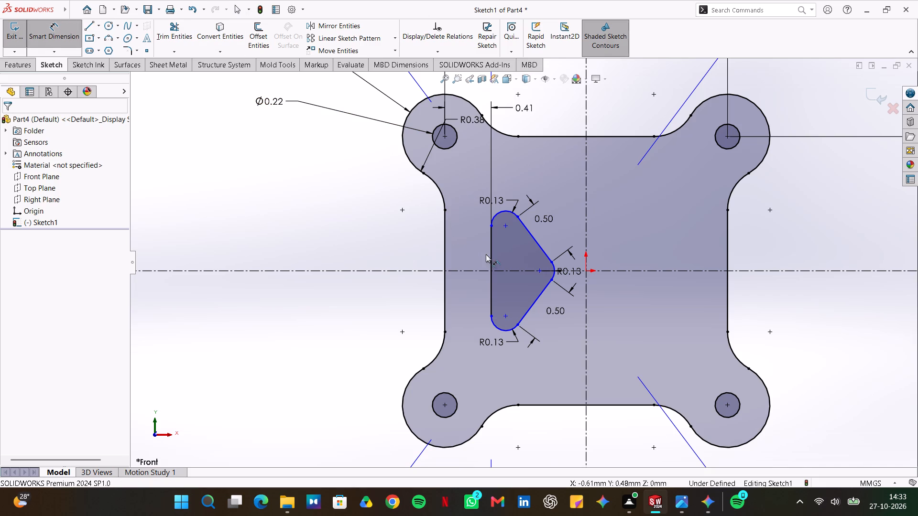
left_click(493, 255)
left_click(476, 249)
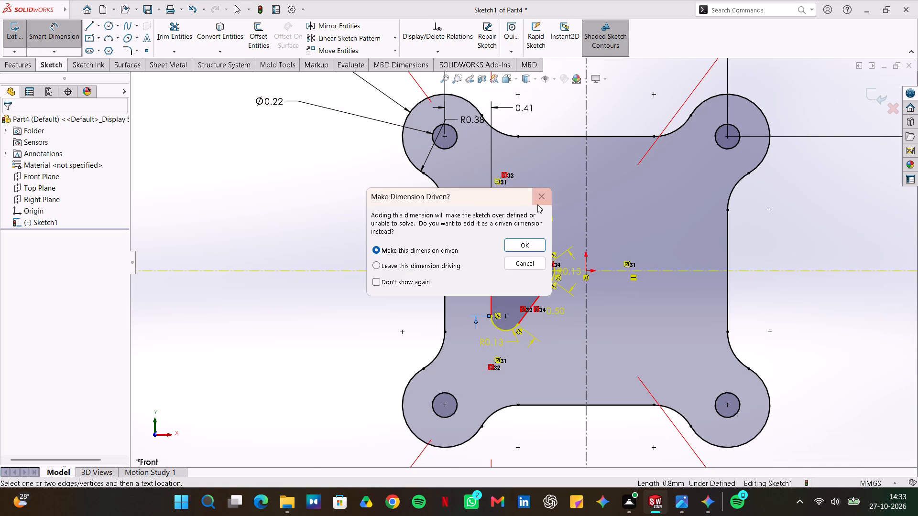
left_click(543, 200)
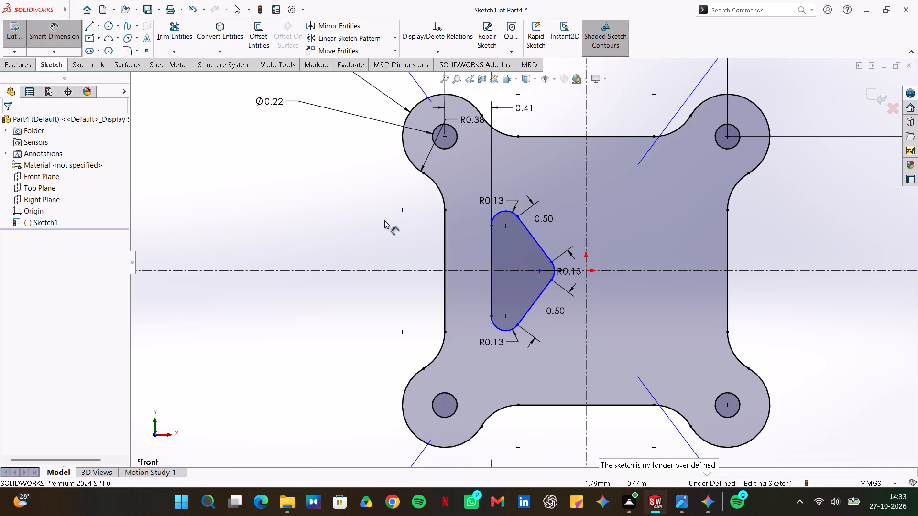
Switch to the reference drawing in Photos to check how the triangular cutout is dimensioned.
key("alt+Tab")
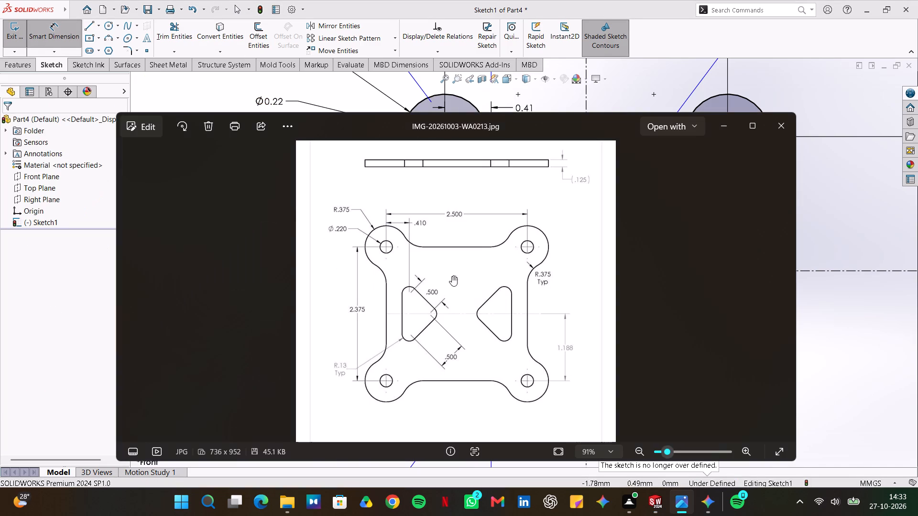
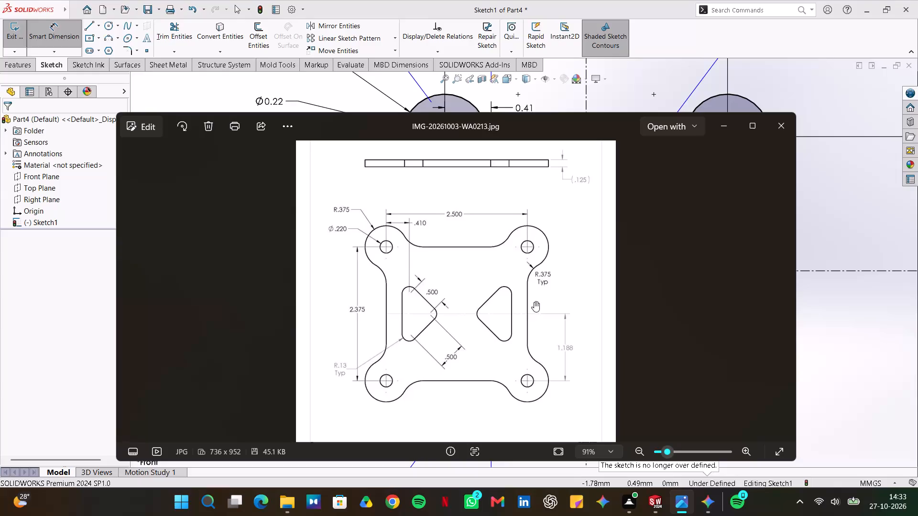
Back in the SOLIDWORKS sketch, make the triangle's two slanted sides symmetric about the horizontal centerline.
key("alt+Tab")
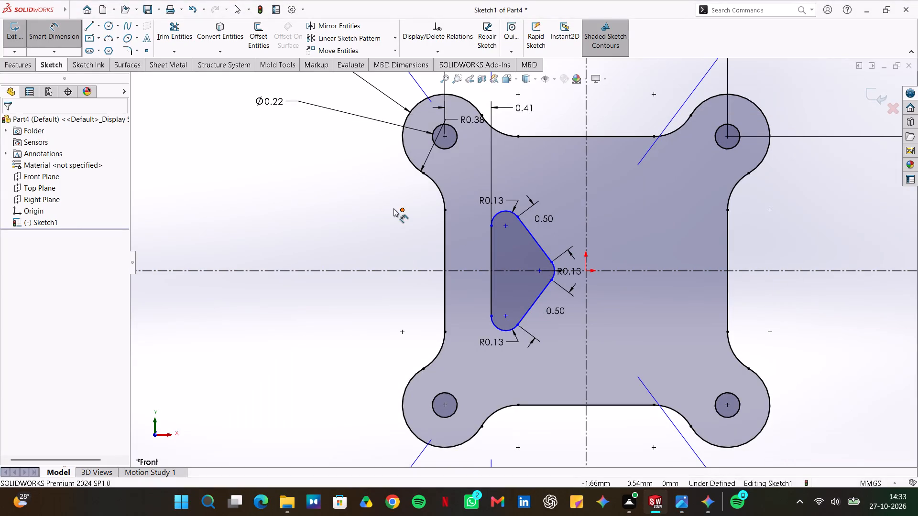
left_click(392, 207)
key("Escape")
key("Escape")
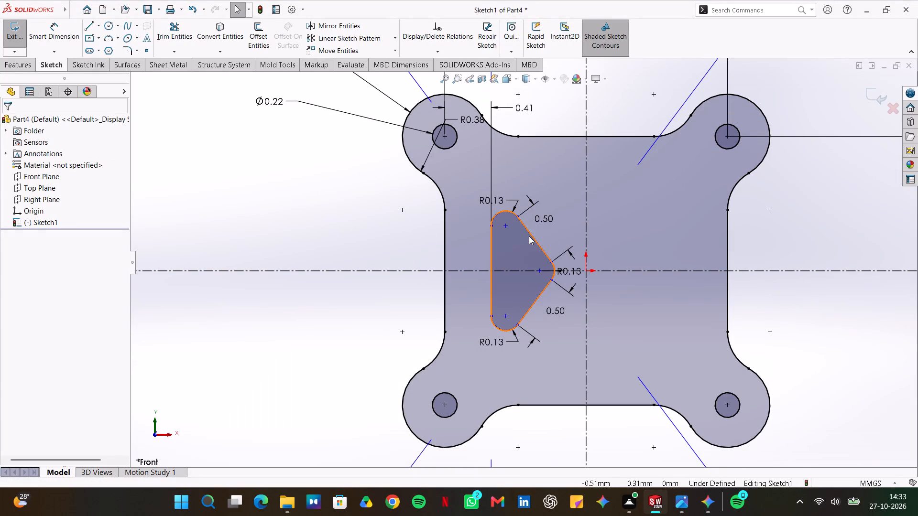
left_click(530, 235)
left_click(537, 297, "ctrl")
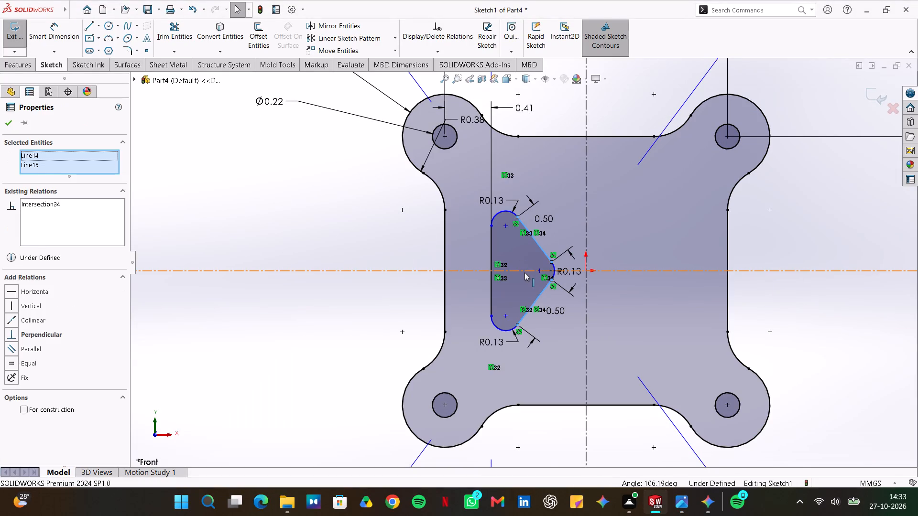
left_click(525, 270, "ctrl")
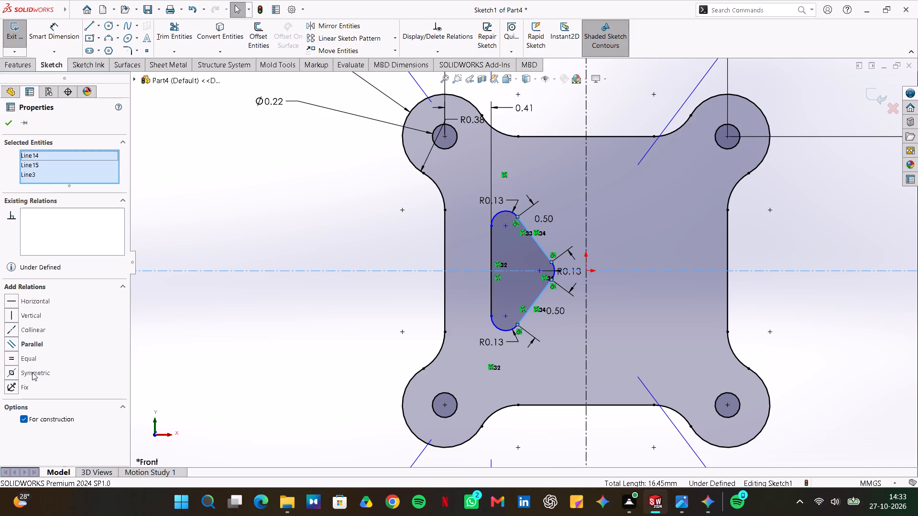
left_click(32, 372)
left_click(331, 253)
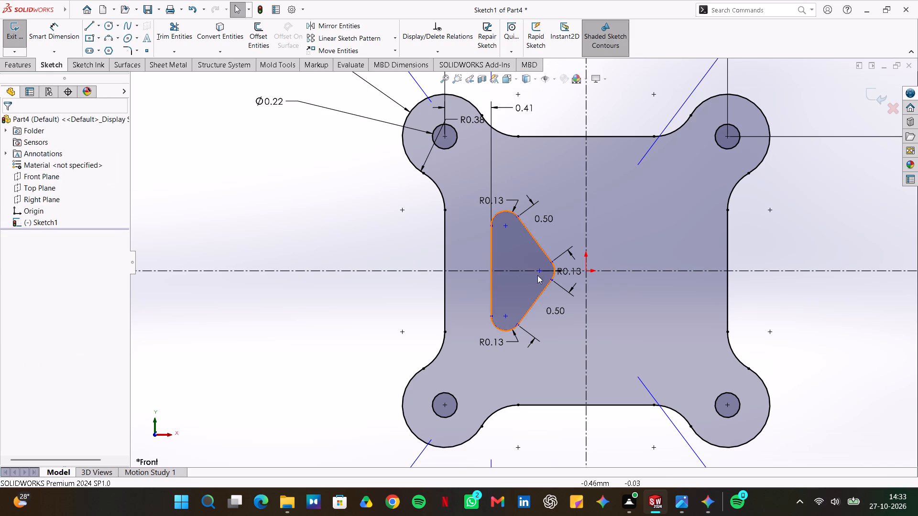
Test whether the triangular cutout still moves and inspect the relations of its vertical side, upper arc and upper slanted side.
left_click_drag(556, 189, 498, 202)
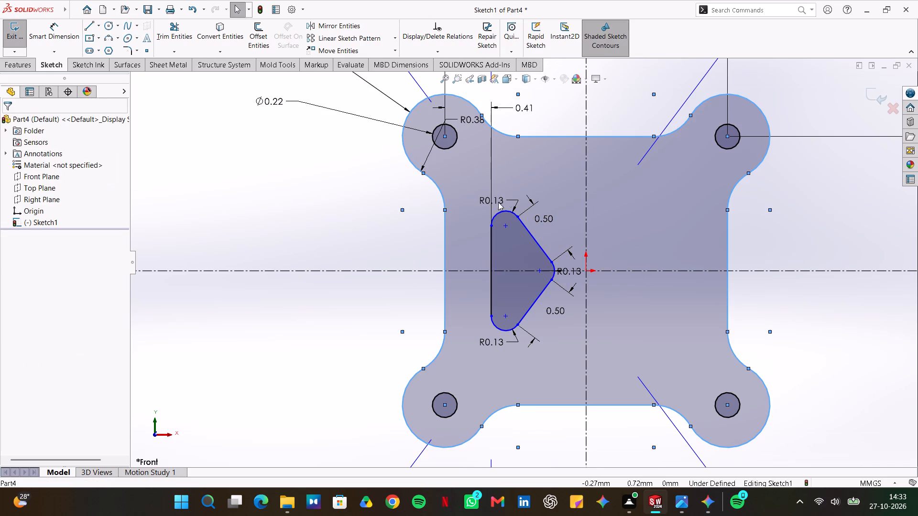
left_click_drag(498, 202, 488, 254)
left_click(374, 231)
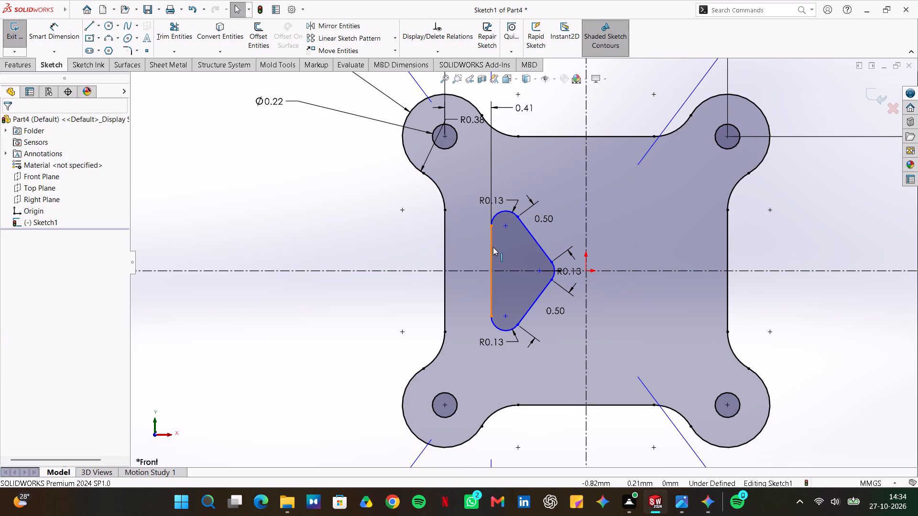
left_click(493, 247)
left_click(499, 214, "ctrl")
left_click(537, 242, "ctrl")
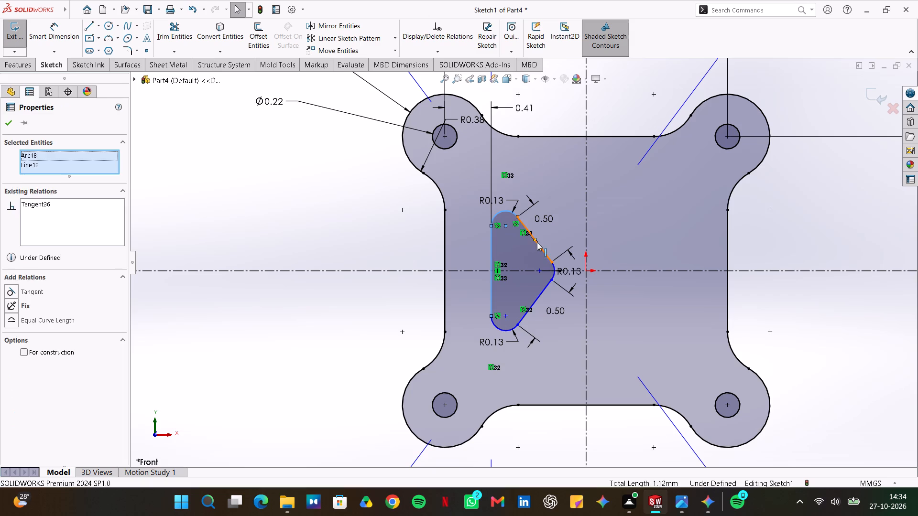
left_click(322, 175)
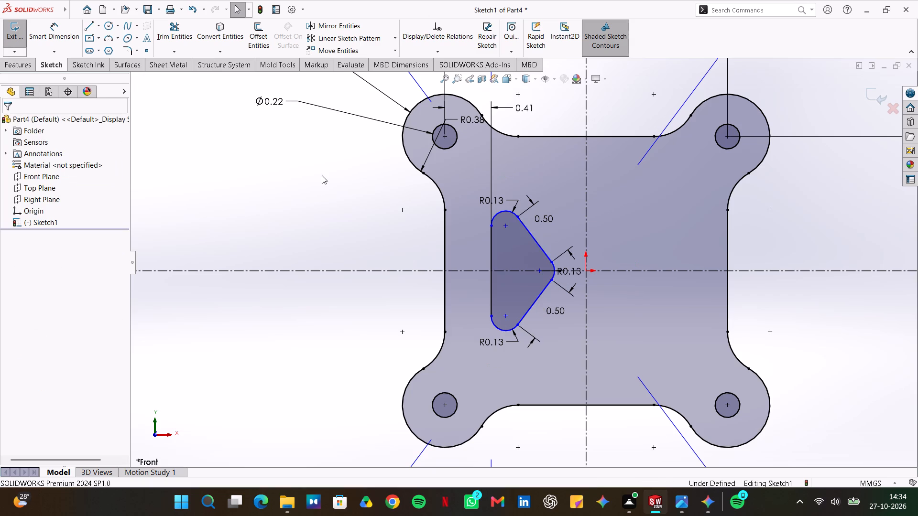
Mirror the triangular cutout's three sides and three corner arcs about the vertical centerline, keeping the original.
left_click(332, 24)
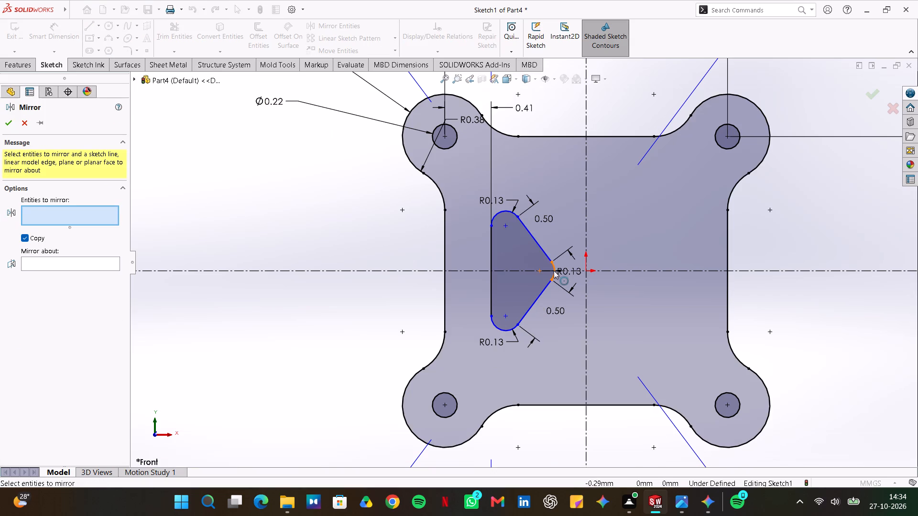
left_click(554, 270)
left_click(548, 256)
left_click(506, 210)
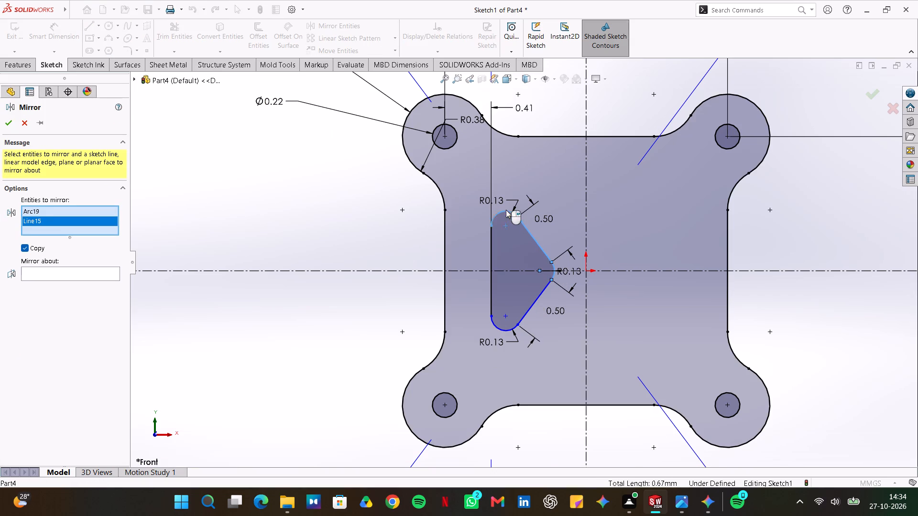
left_click(491, 242)
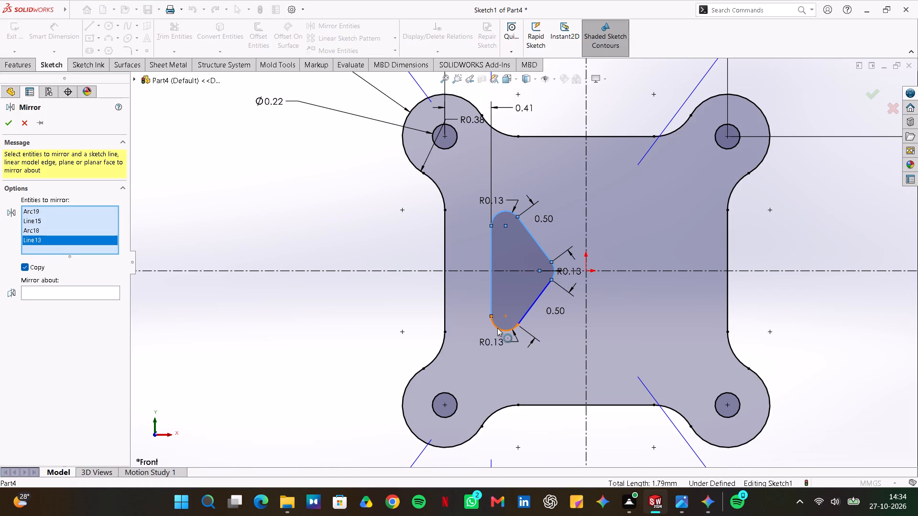
left_click(497, 328)
left_click(528, 310)
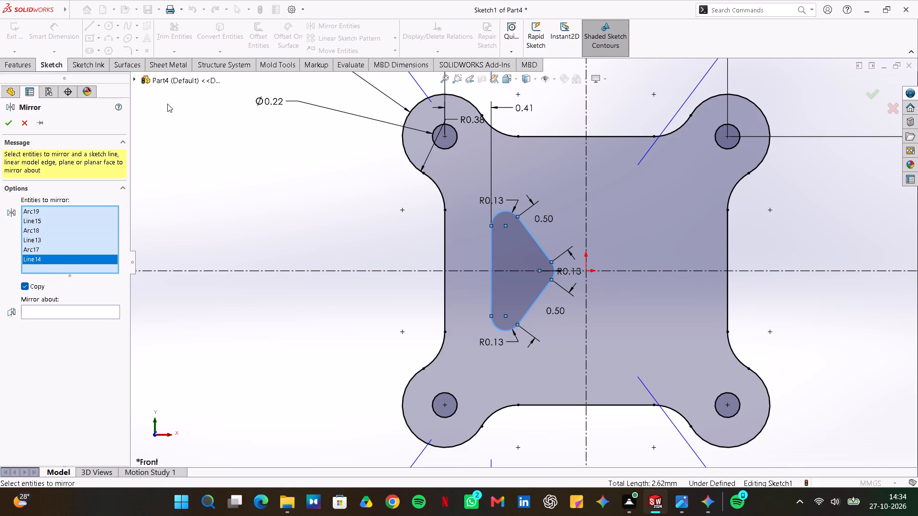
left_click(89, 319)
left_click(115, 314)
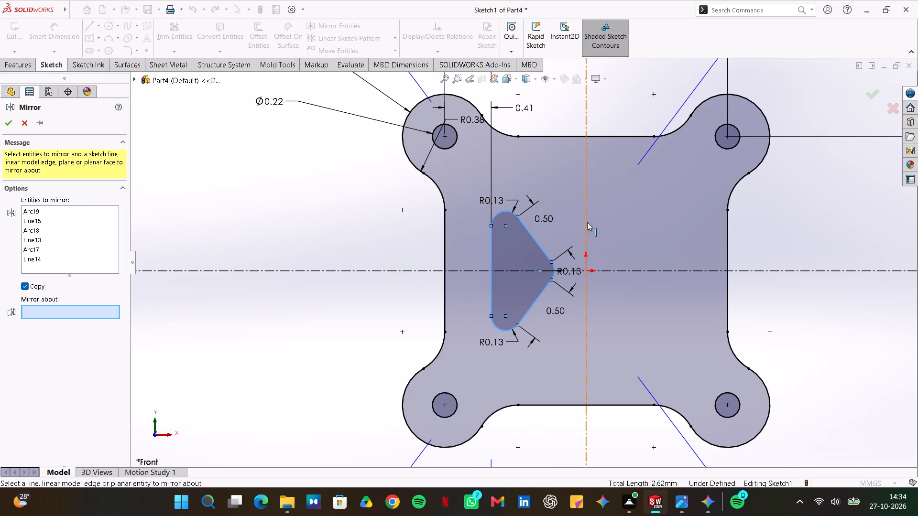
left_click(587, 207)
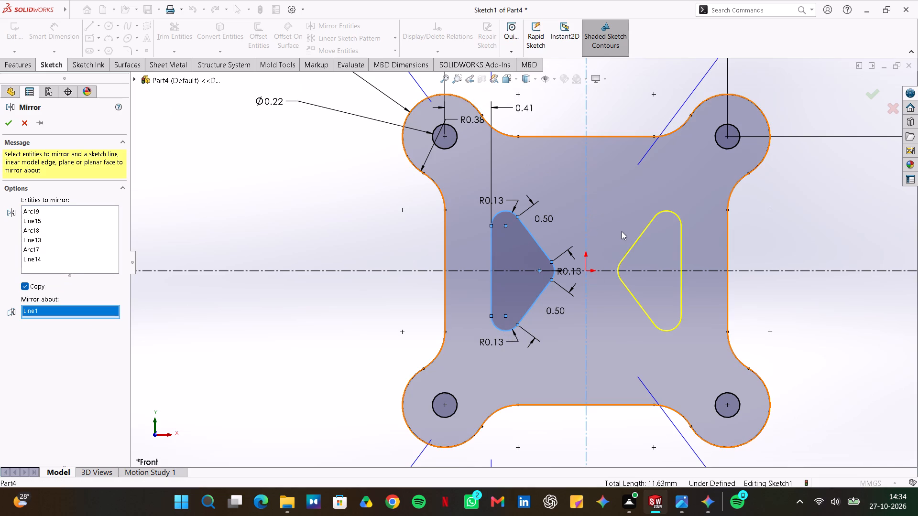
left_click(1, 129)
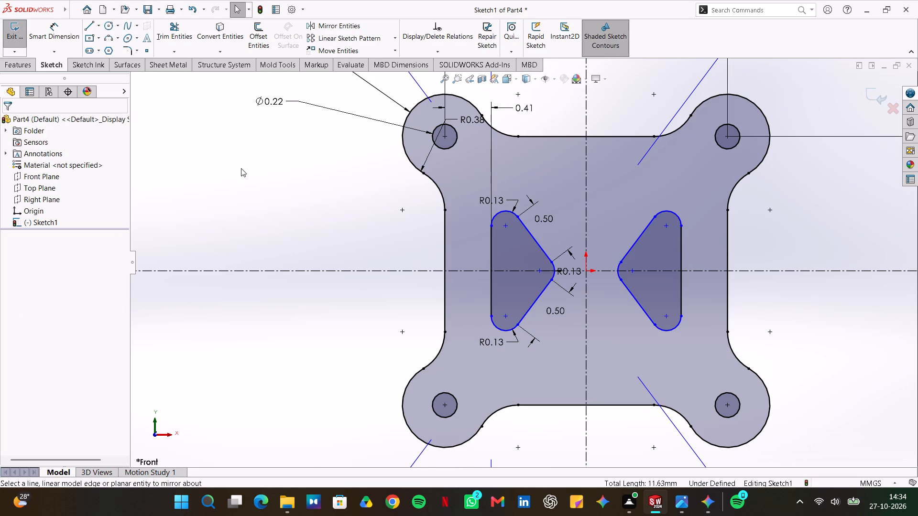
left_click(295, 172)
Recheck the reference drawing in Photos and test the original triangle's freedom by moving its vertical and lower slanted sides.
key("alt+Tab")
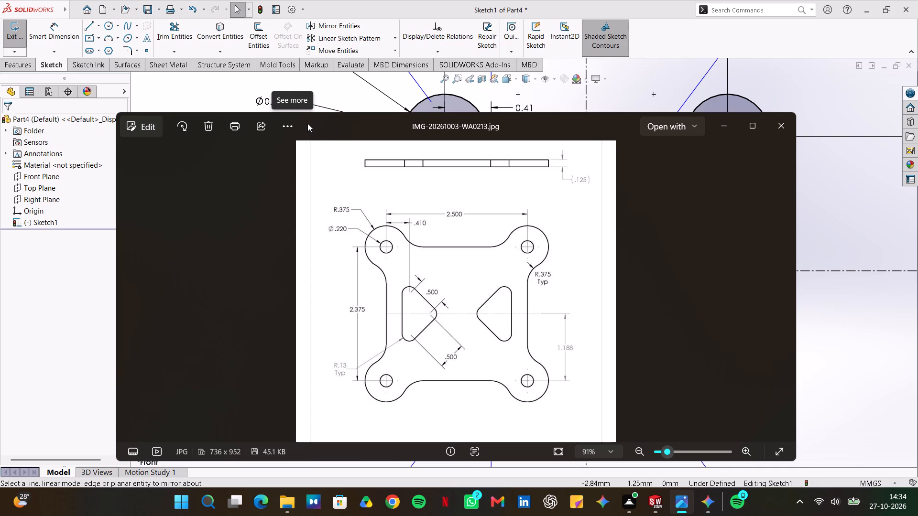
key("alt+Tab")
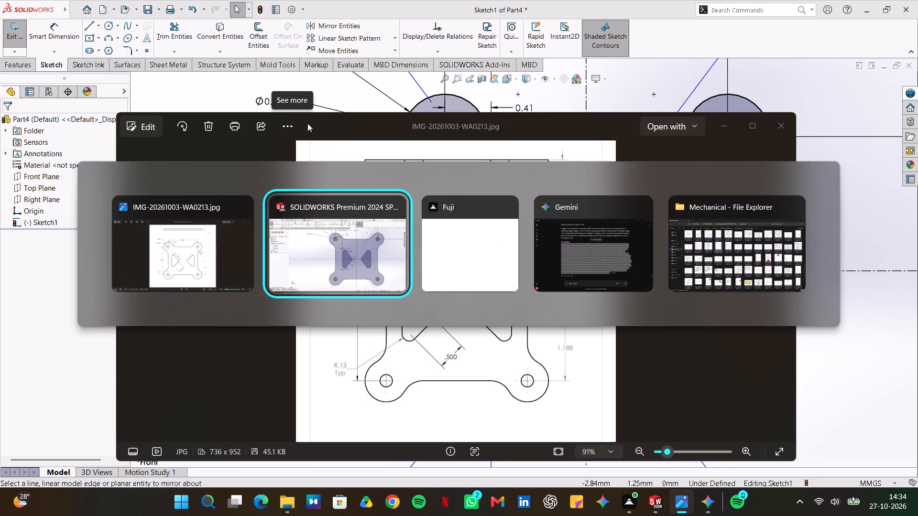
key("alt+Tab")
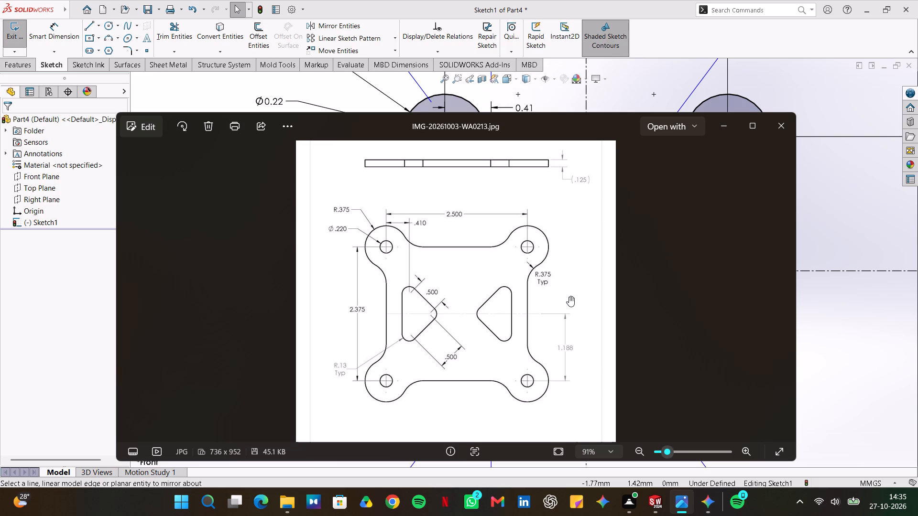
key("alt+Tab")
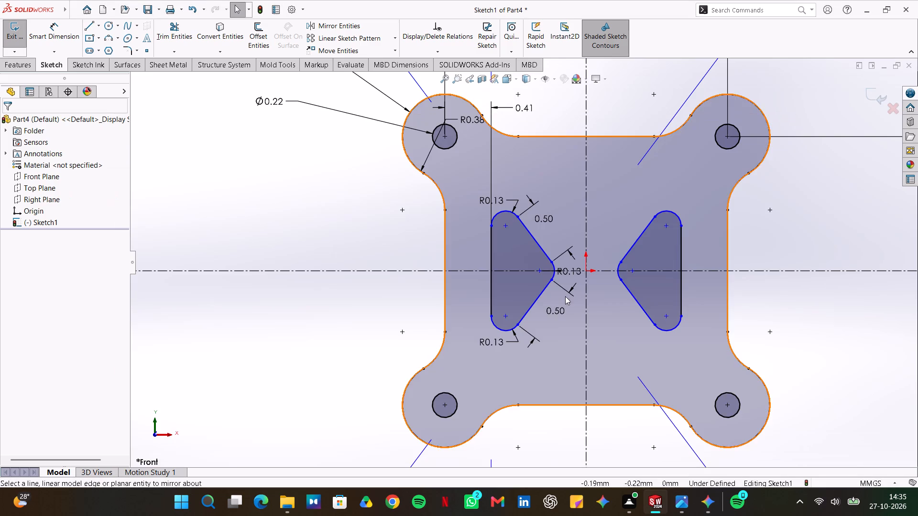
left_click_drag(494, 278, 471, 281)
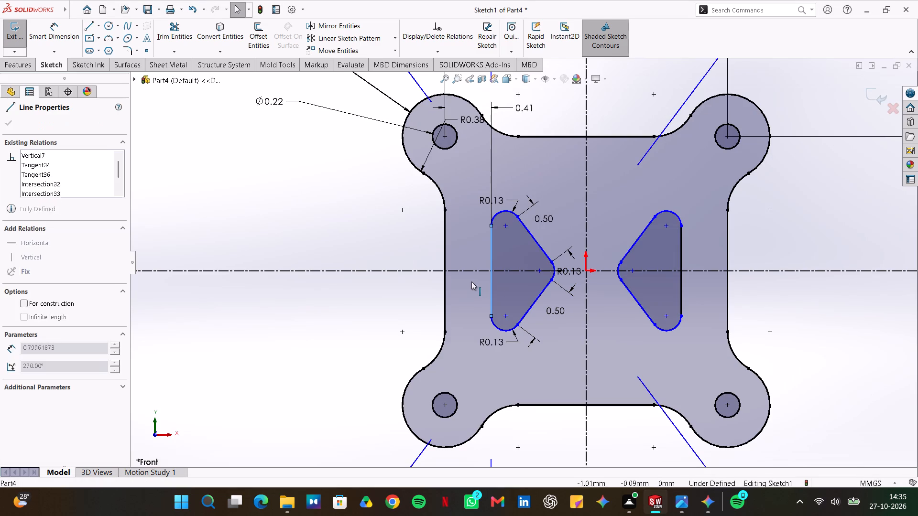
left_click_drag(471, 281, 522, 281)
left_click(382, 292)
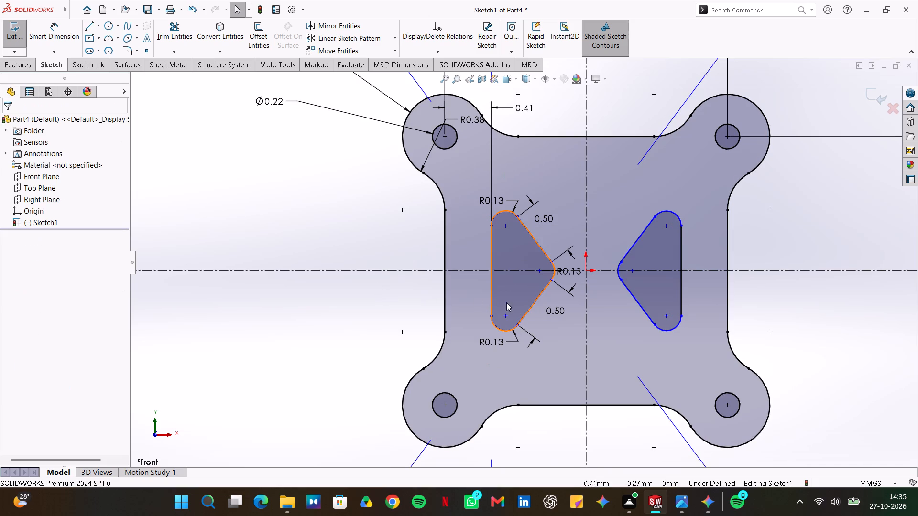
left_click_drag(528, 310, 500, 281)
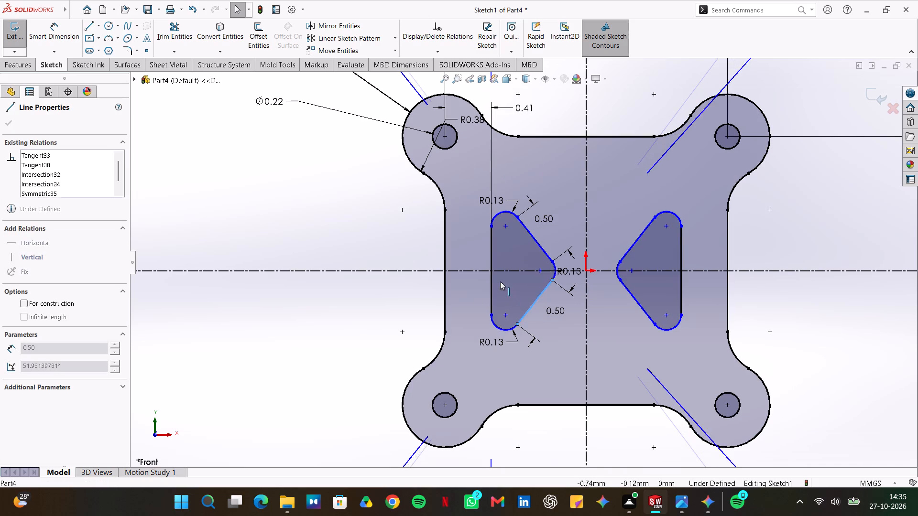
left_click_drag(500, 281, 559, 299)
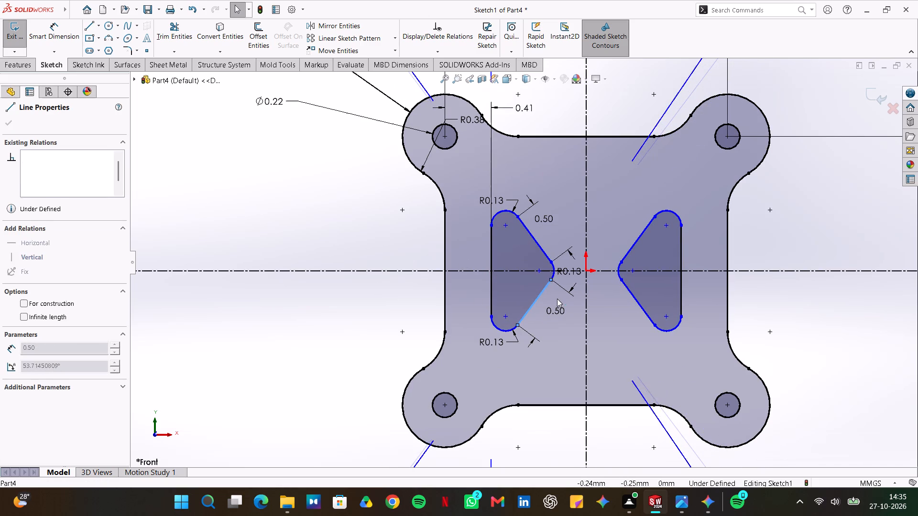
left_click(404, 237)
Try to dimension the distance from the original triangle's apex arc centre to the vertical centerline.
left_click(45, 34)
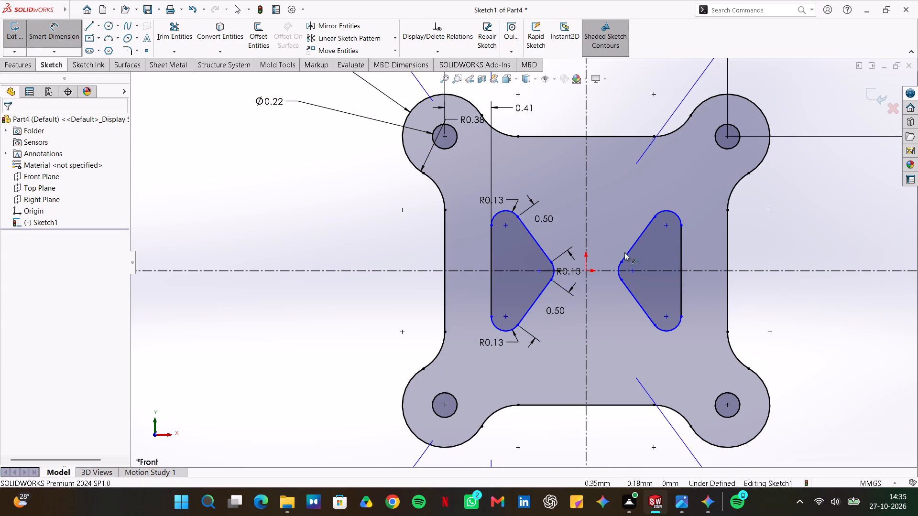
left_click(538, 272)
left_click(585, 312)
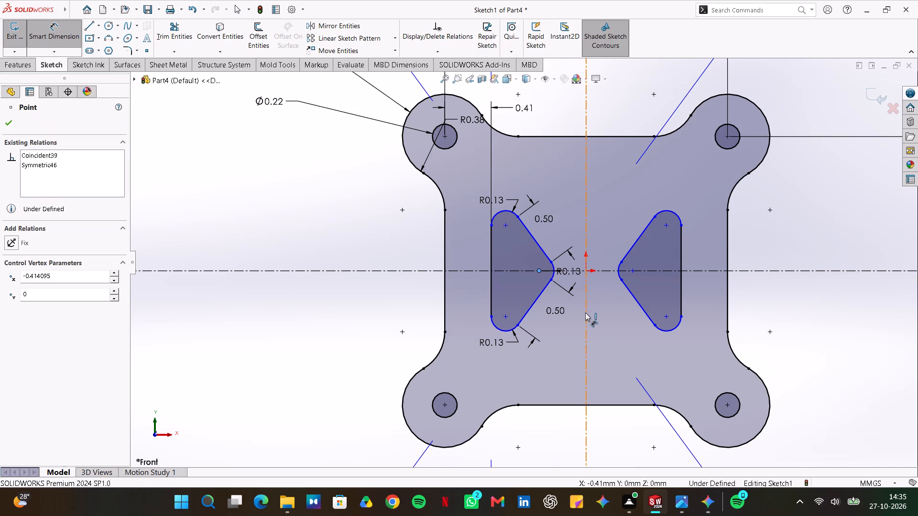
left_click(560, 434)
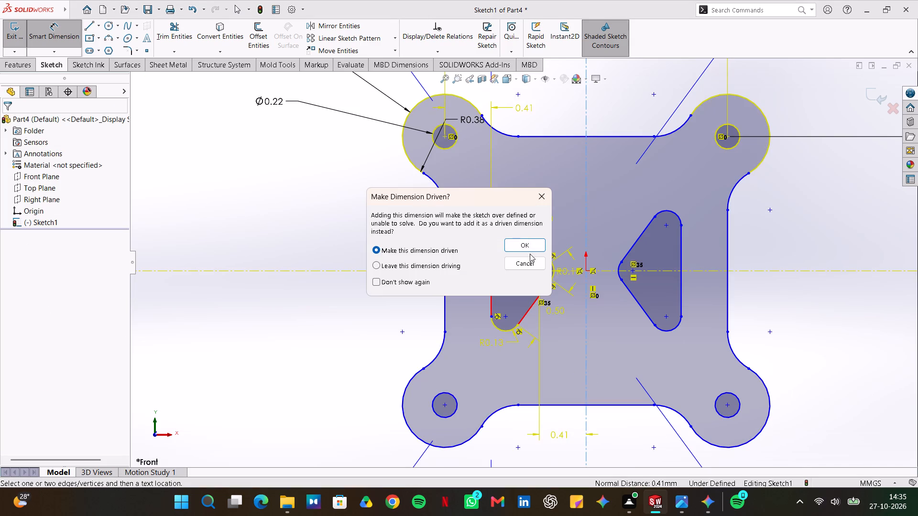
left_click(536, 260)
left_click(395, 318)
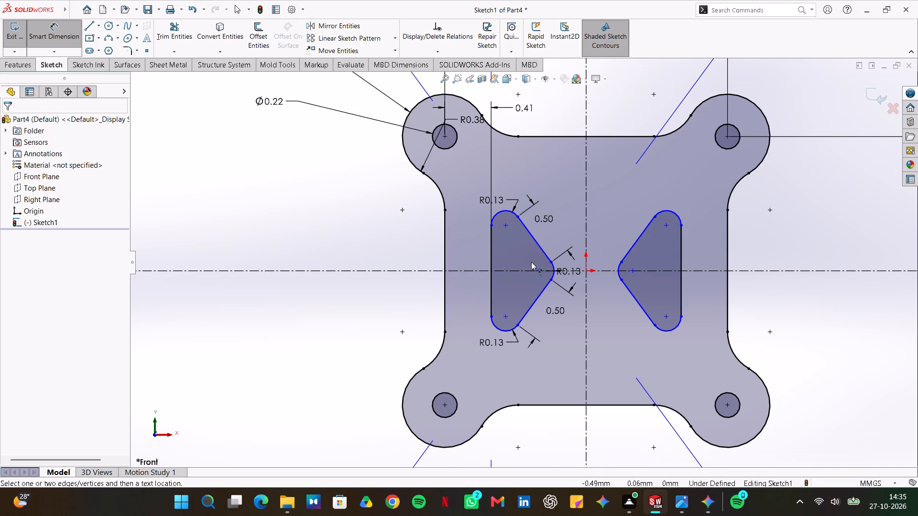
Test the original triangle's remaining freedom again by moving its lower slanted side.
left_click_drag(540, 293, 525, 287)
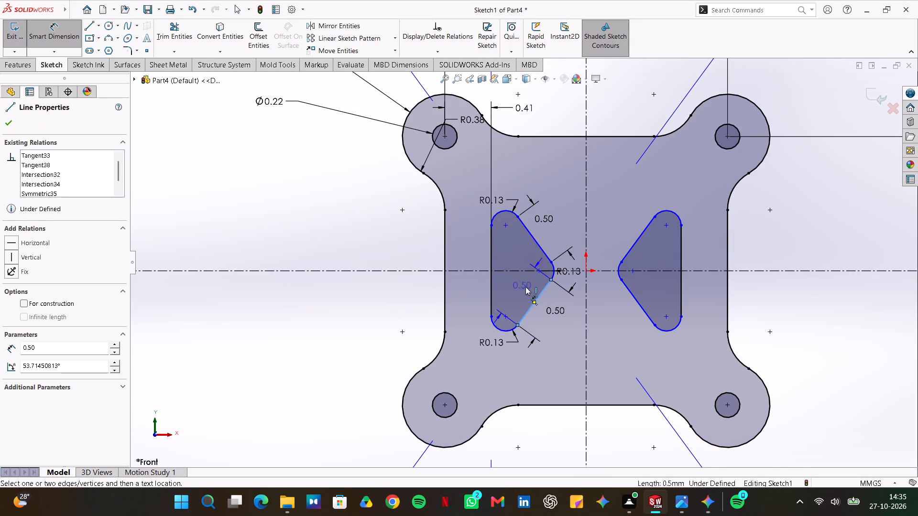
left_click_drag(525, 287, 530, 290)
key("Escape")
key("Escape")
key("Escape")
left_click_drag(539, 295, 514, 286)
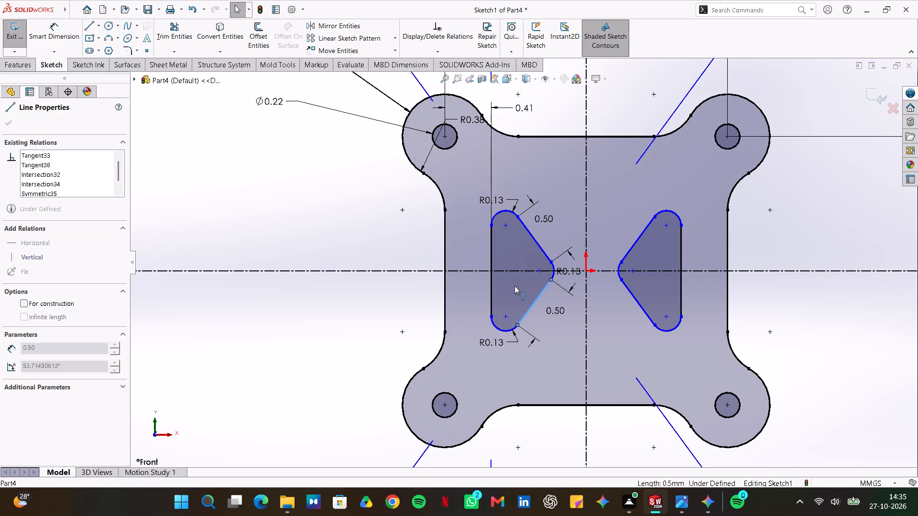
left_click_drag(514, 286, 622, 316)
left_click_drag(622, 316, 544, 301)
key("Escape")
key("Escape")
key("Escape")
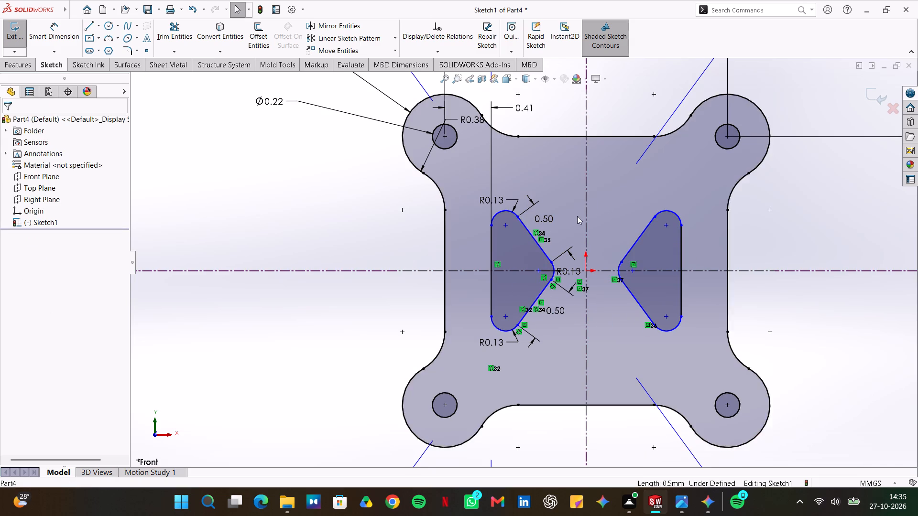
key("Escape")
left_click(824, 225)
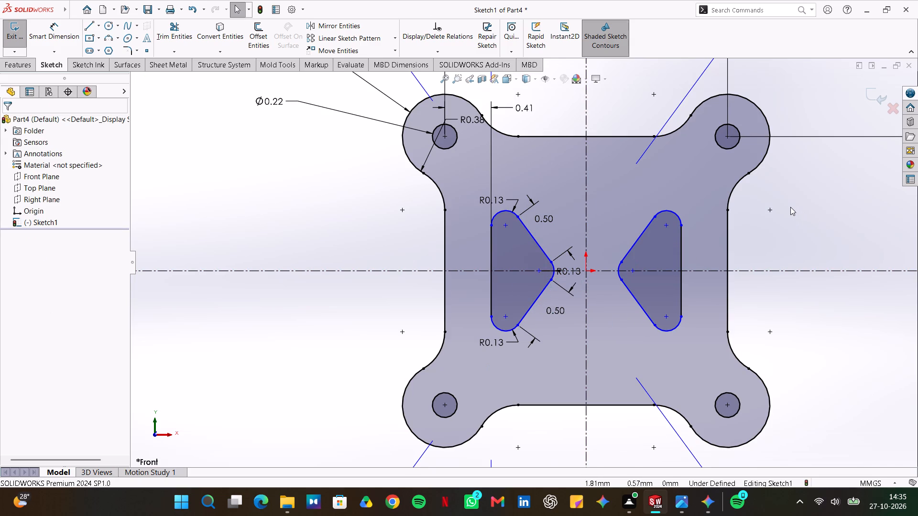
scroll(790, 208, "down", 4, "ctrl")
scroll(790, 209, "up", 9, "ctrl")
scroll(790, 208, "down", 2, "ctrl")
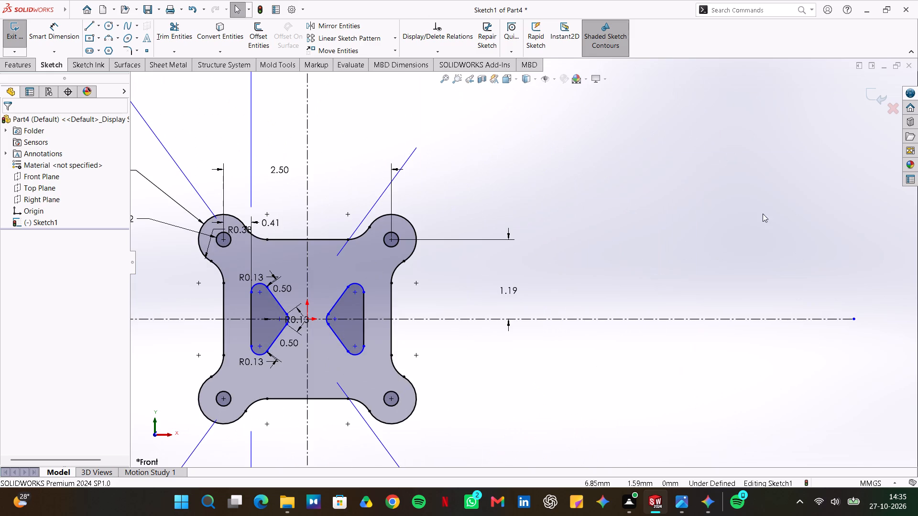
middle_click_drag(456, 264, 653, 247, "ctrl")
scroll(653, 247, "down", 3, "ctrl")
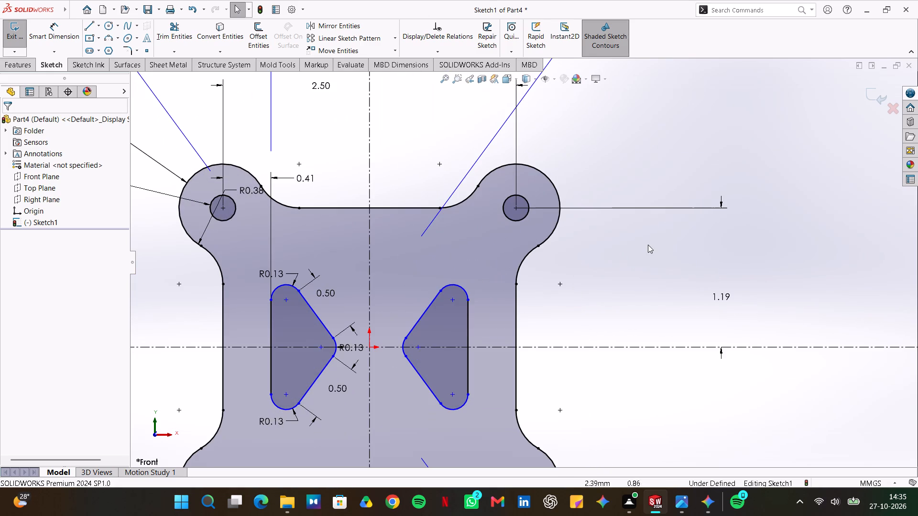
Test the remaining freedom of the original triangle's upper and lower corner arcs and the mirrored triangle's upper corner arc.
left_click_drag(459, 187, 434, 172)
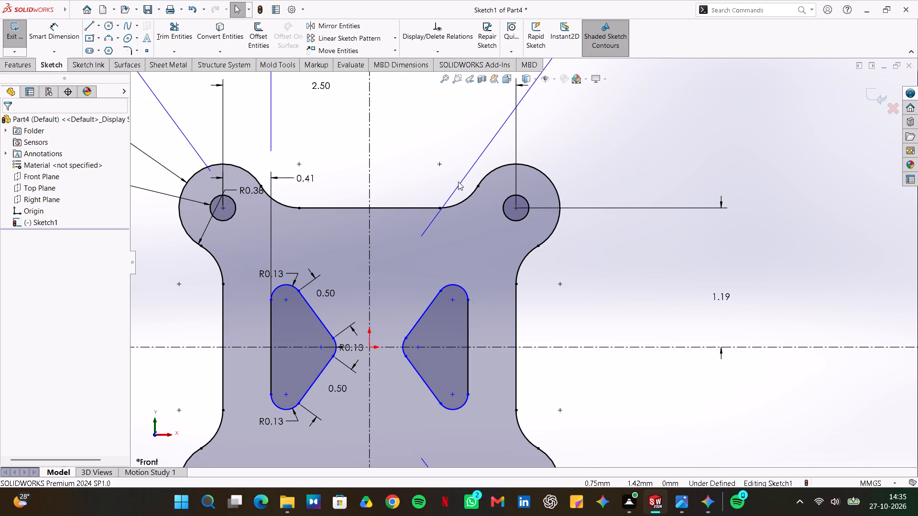
left_click_drag(460, 183, 550, 183)
middle_click_drag(494, 307, 639, 223, "ctrl")
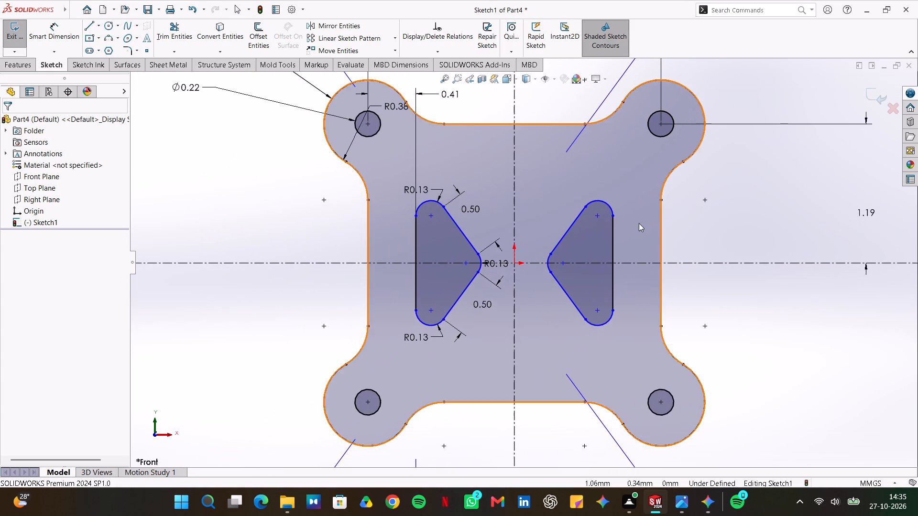
scroll(639, 223, "down", 2, "ctrl")
left_click_drag(385, 263, 370, 211)
left_click_drag(321, 194, 329, 221)
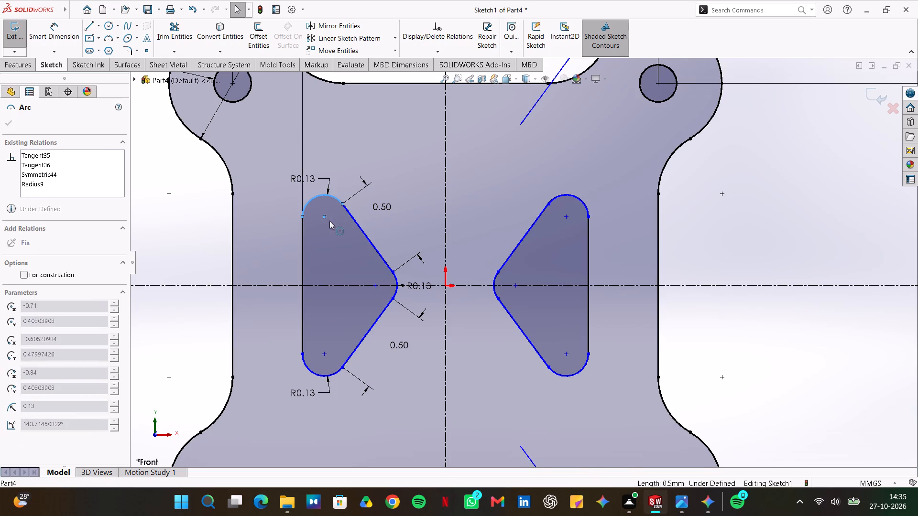
left_click_drag(329, 221, 330, 204)
key("Escape")
key("Escape")
key("Escape")
key("Escape")
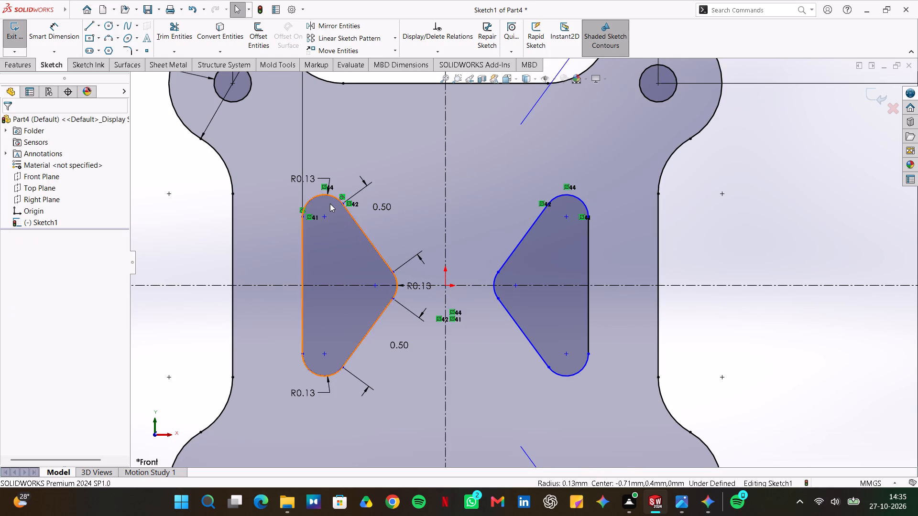
key("Escape")
left_click_drag(311, 198, 316, 178)
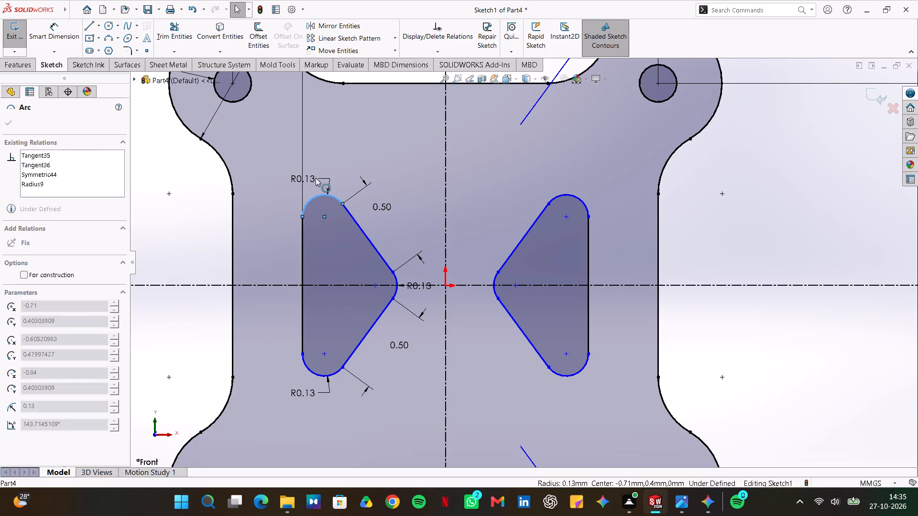
left_click_drag(316, 178, 315, 173)
key("Escape")
left_click_drag(559, 198, 557, 239)
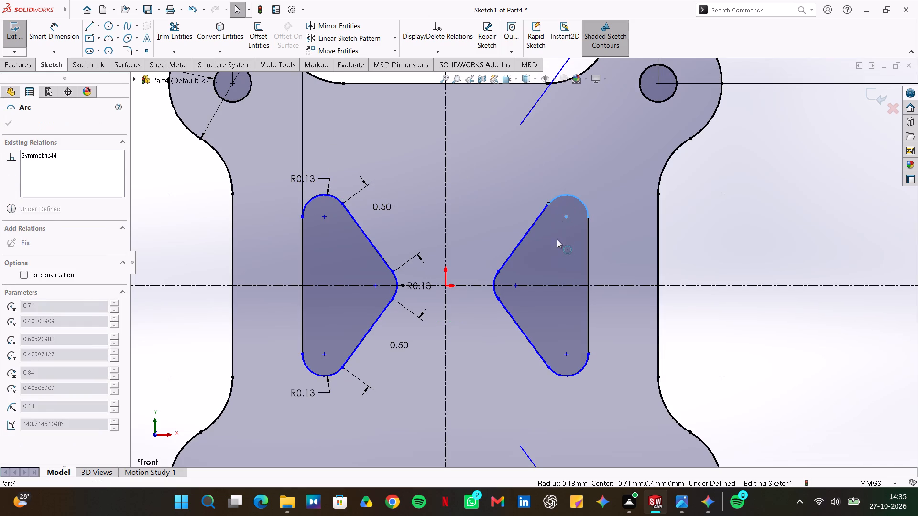
left_click_drag(557, 239, 563, 172)
key("Escape")
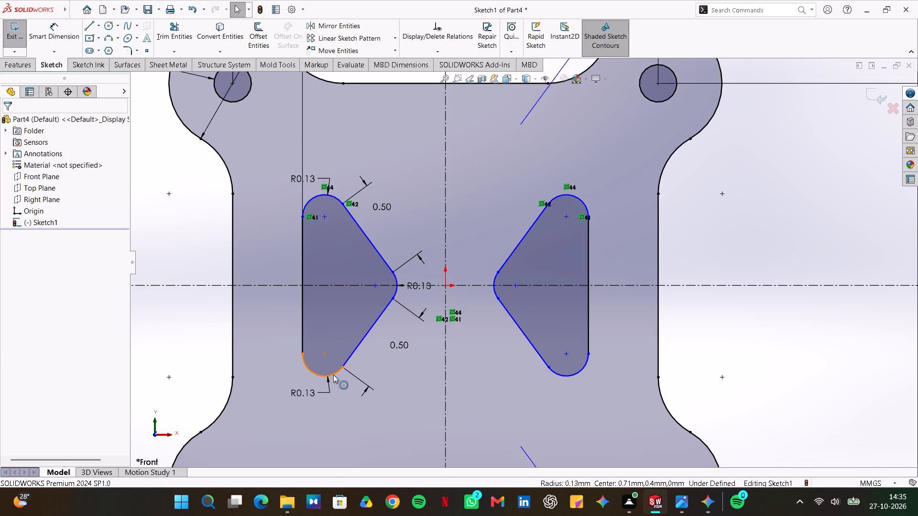
left_click_drag(334, 375, 331, 339)
key("Escape")
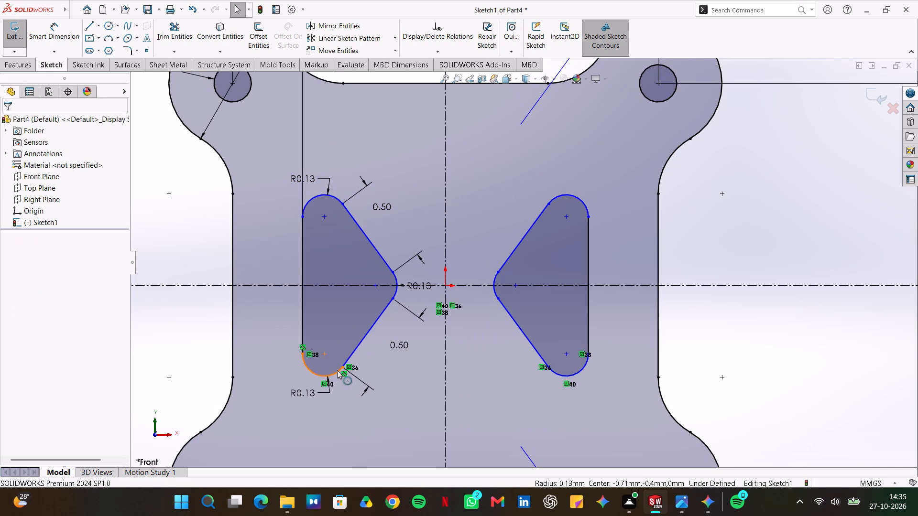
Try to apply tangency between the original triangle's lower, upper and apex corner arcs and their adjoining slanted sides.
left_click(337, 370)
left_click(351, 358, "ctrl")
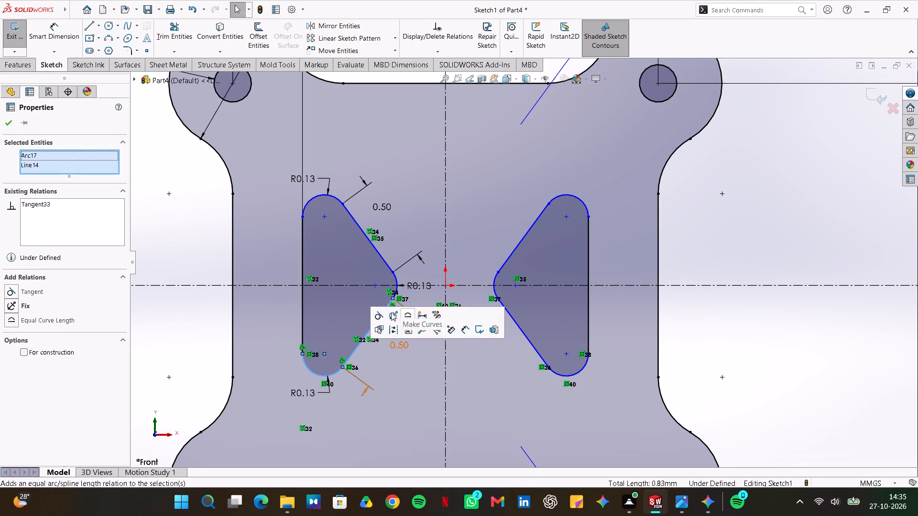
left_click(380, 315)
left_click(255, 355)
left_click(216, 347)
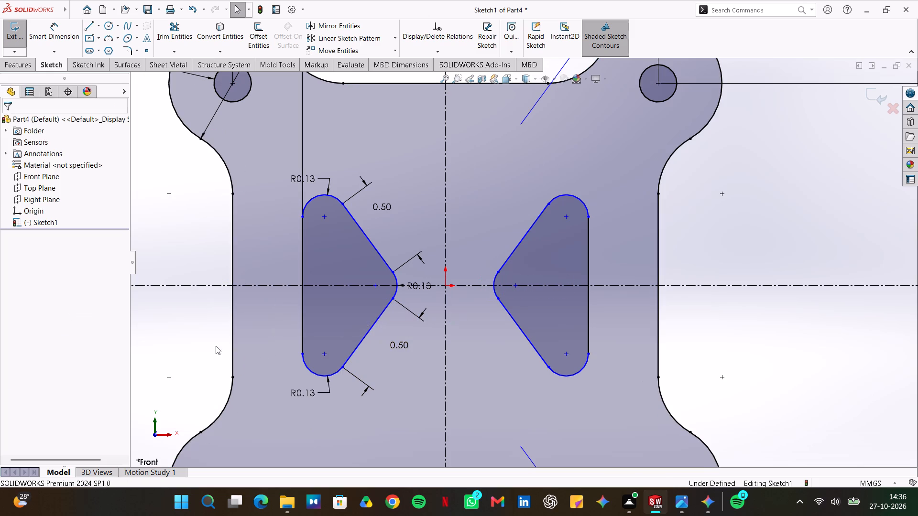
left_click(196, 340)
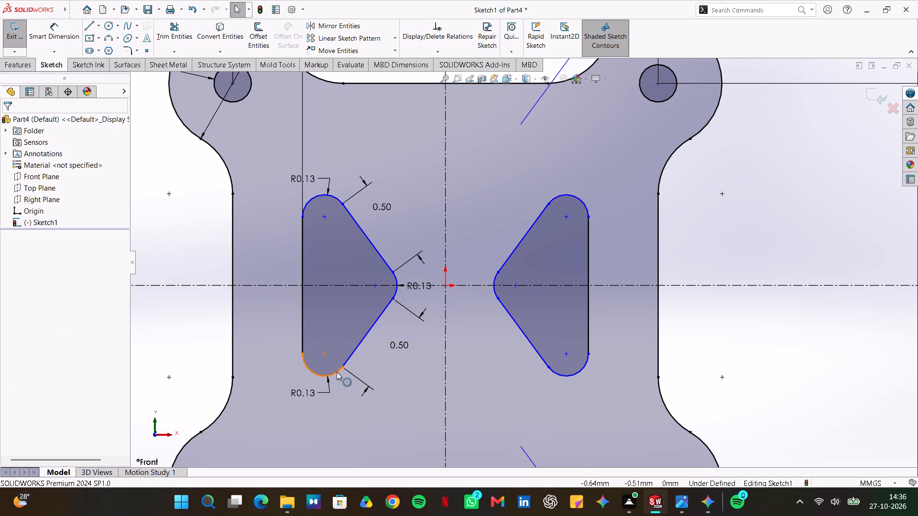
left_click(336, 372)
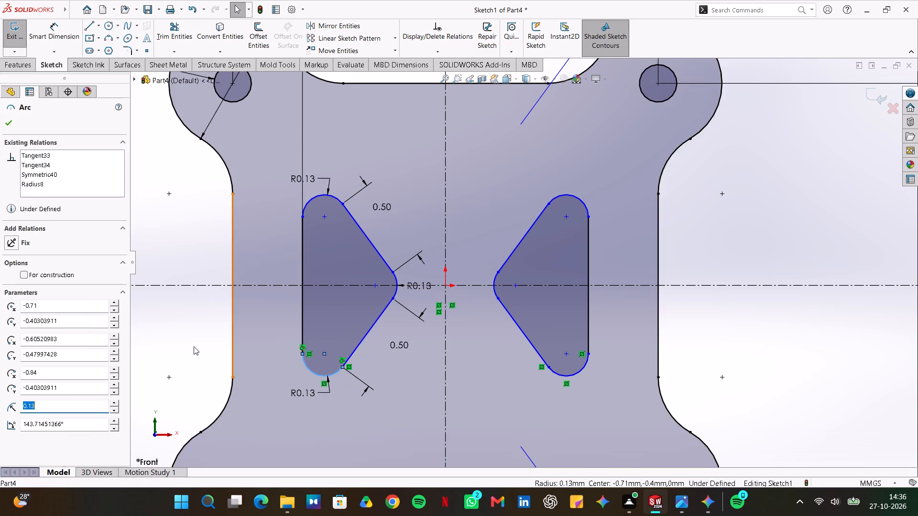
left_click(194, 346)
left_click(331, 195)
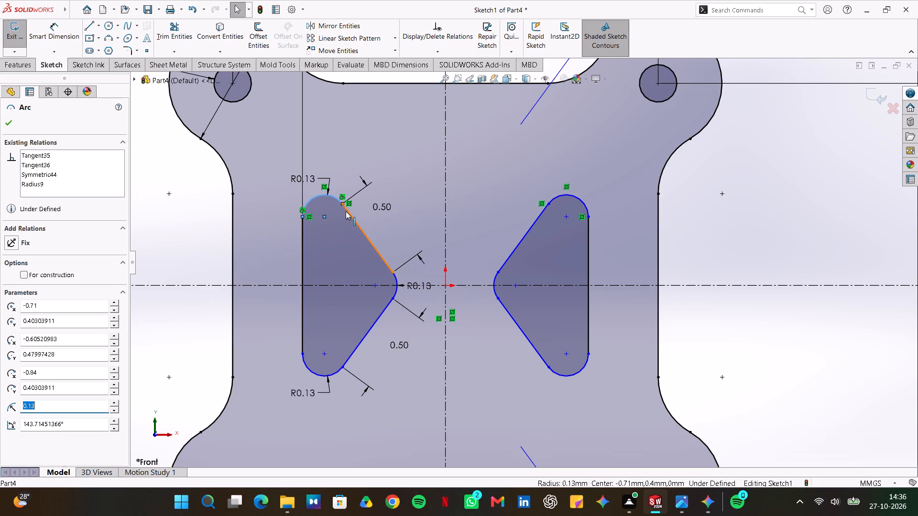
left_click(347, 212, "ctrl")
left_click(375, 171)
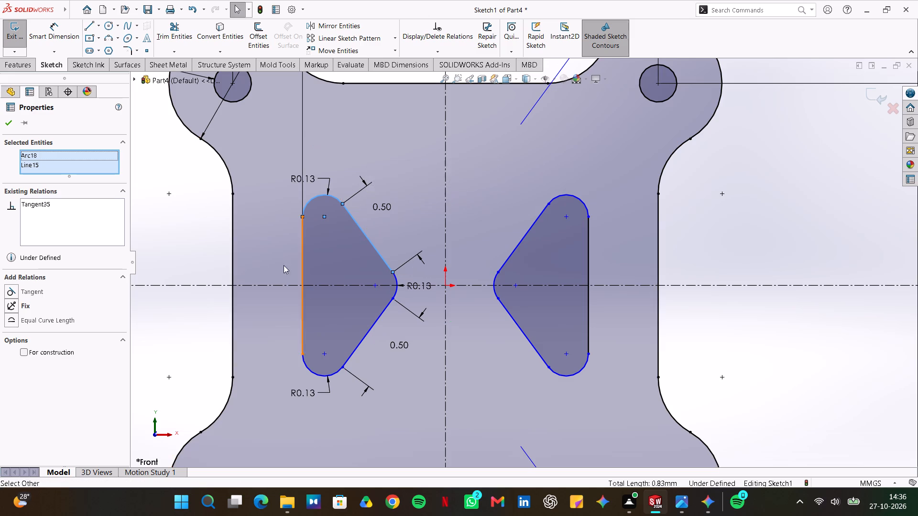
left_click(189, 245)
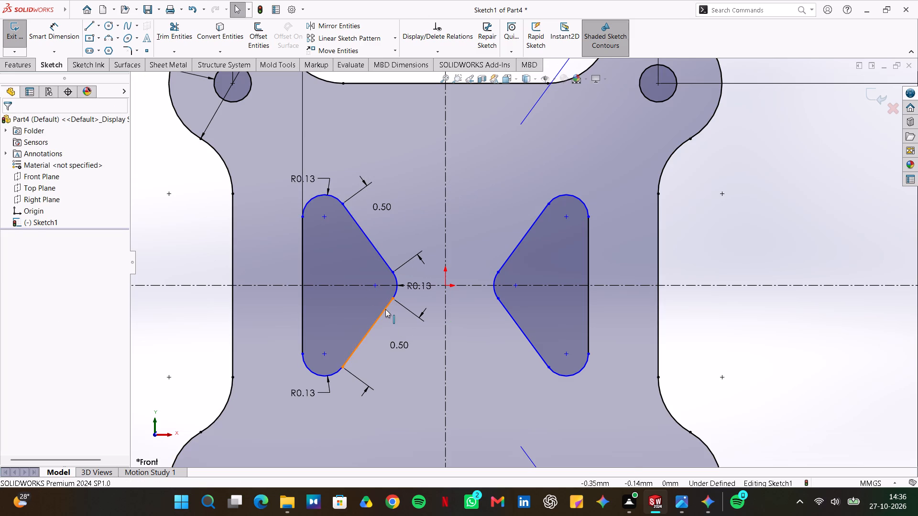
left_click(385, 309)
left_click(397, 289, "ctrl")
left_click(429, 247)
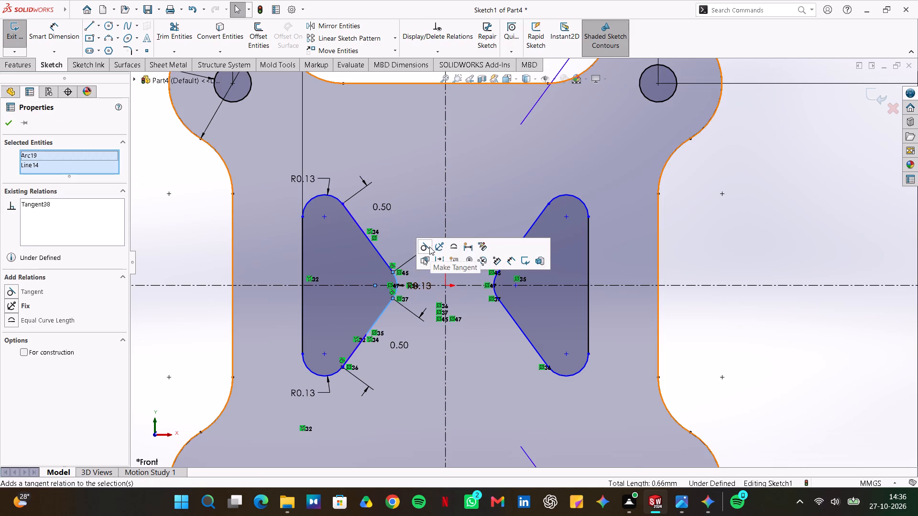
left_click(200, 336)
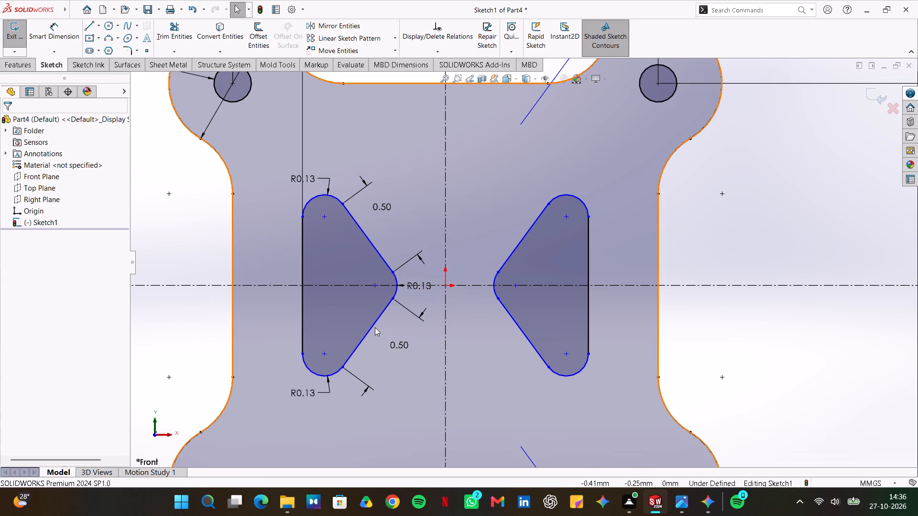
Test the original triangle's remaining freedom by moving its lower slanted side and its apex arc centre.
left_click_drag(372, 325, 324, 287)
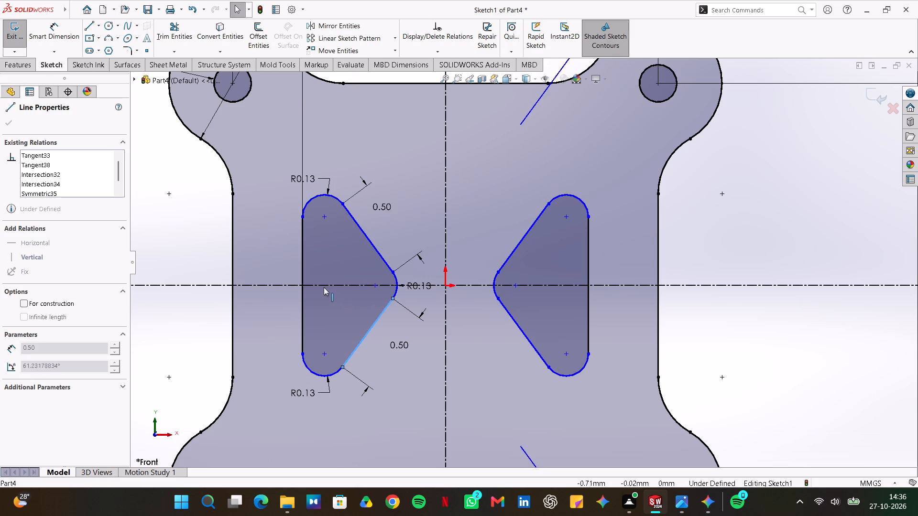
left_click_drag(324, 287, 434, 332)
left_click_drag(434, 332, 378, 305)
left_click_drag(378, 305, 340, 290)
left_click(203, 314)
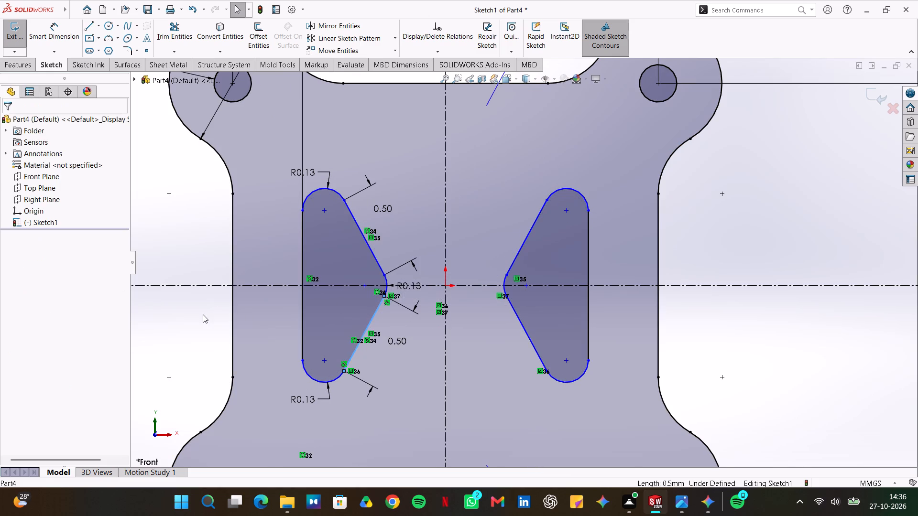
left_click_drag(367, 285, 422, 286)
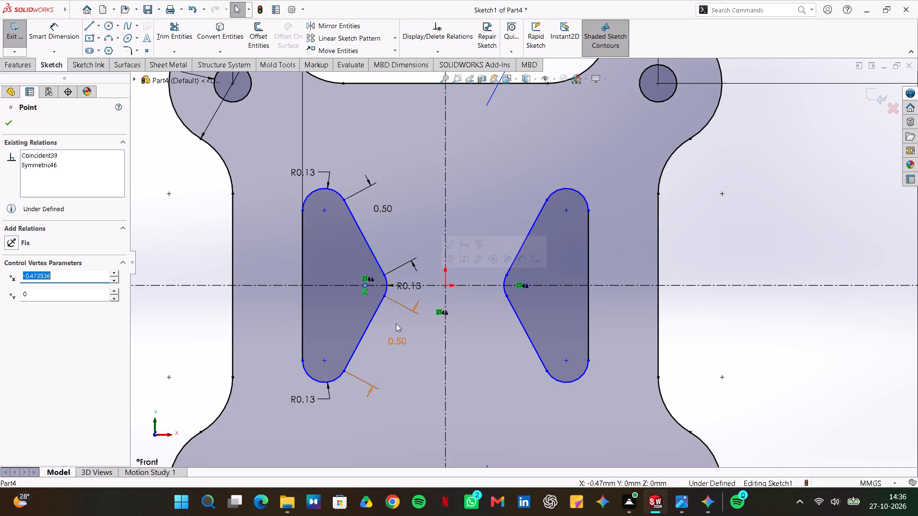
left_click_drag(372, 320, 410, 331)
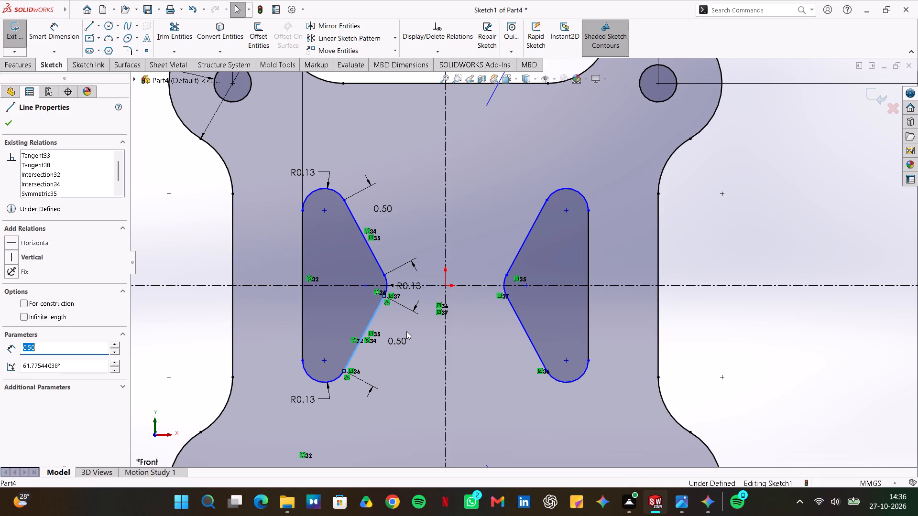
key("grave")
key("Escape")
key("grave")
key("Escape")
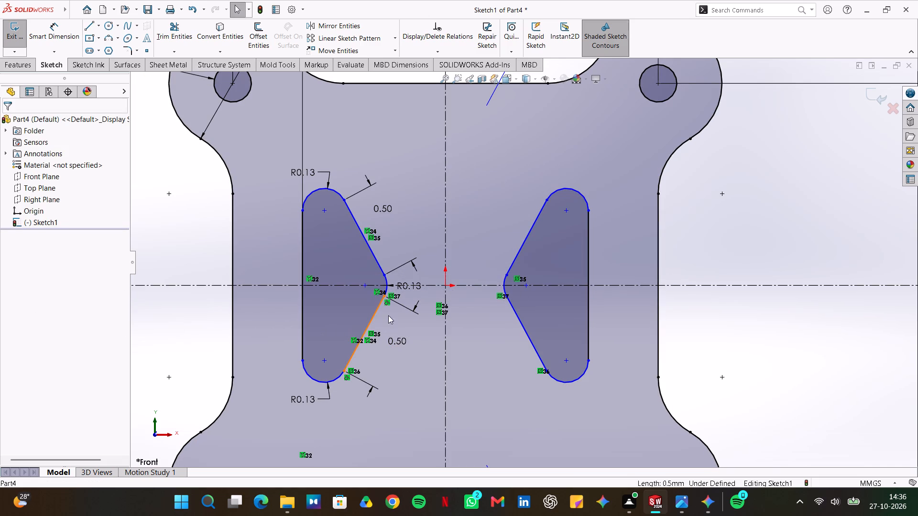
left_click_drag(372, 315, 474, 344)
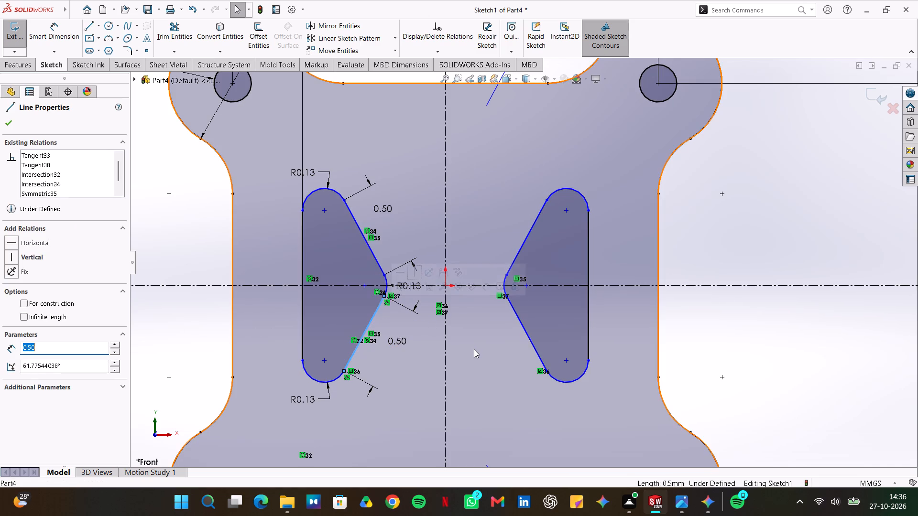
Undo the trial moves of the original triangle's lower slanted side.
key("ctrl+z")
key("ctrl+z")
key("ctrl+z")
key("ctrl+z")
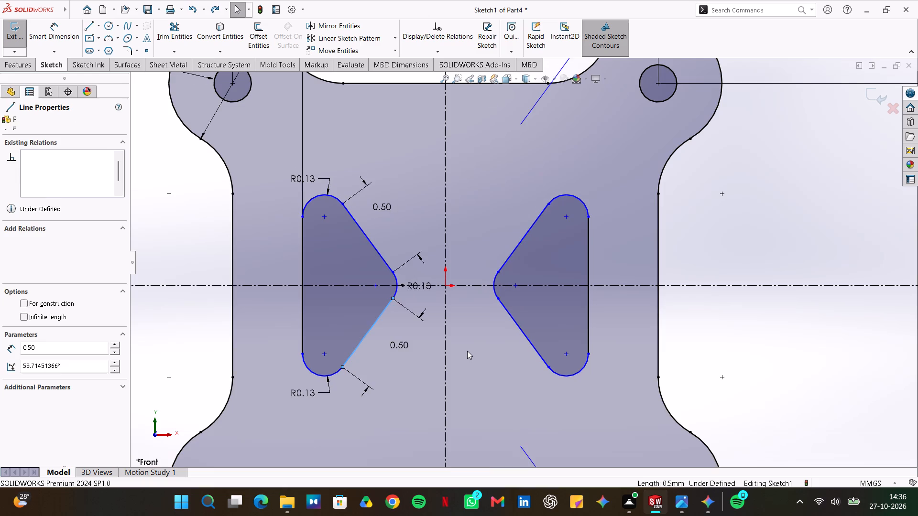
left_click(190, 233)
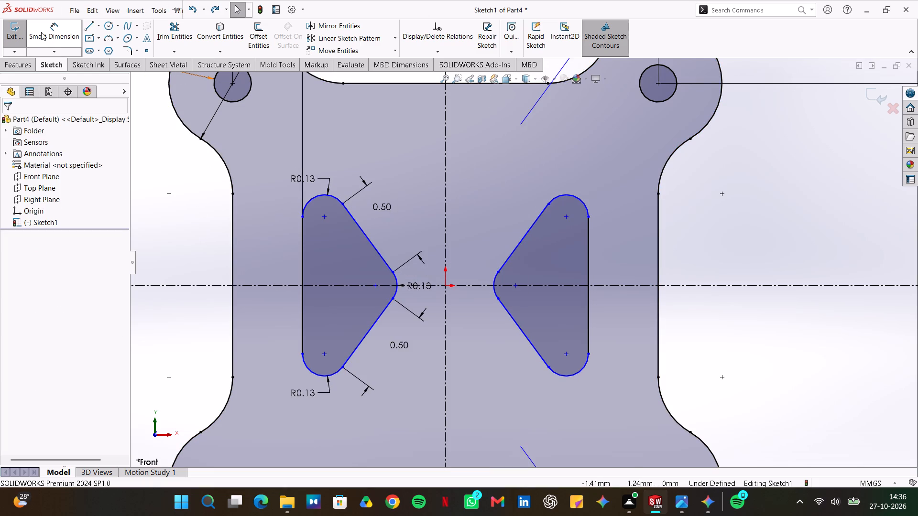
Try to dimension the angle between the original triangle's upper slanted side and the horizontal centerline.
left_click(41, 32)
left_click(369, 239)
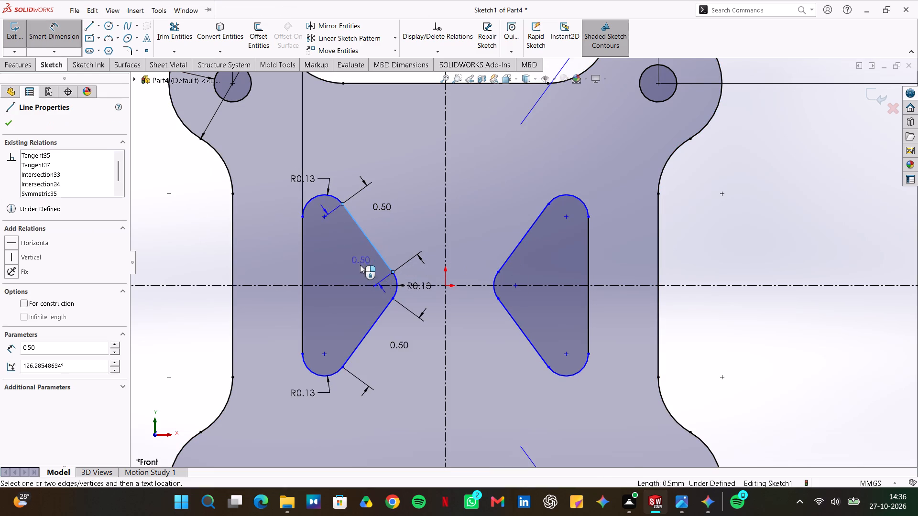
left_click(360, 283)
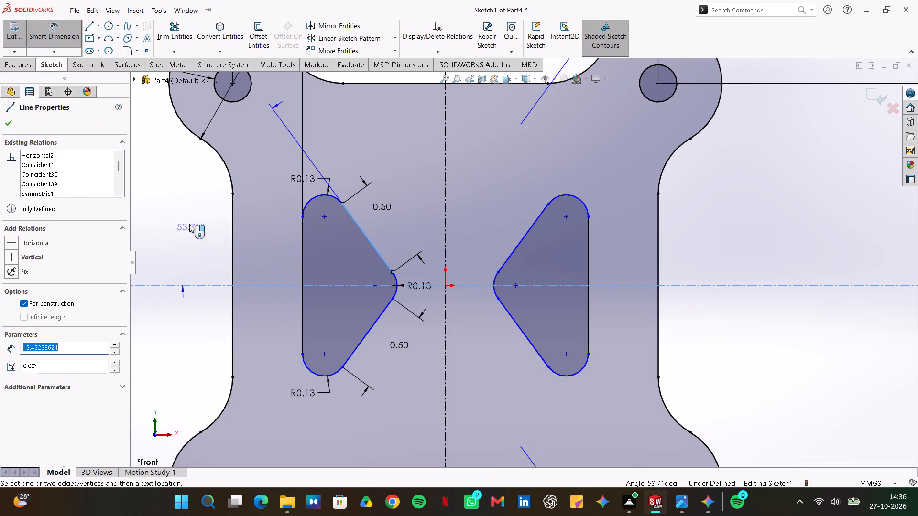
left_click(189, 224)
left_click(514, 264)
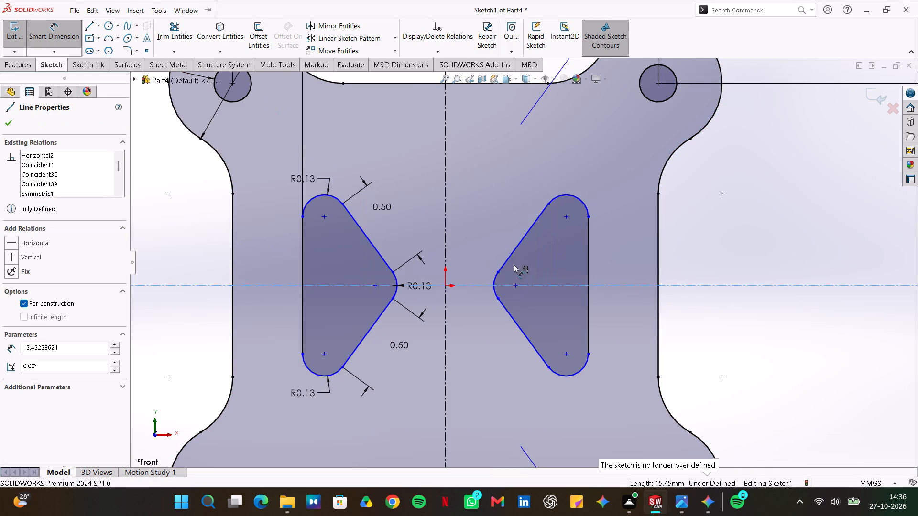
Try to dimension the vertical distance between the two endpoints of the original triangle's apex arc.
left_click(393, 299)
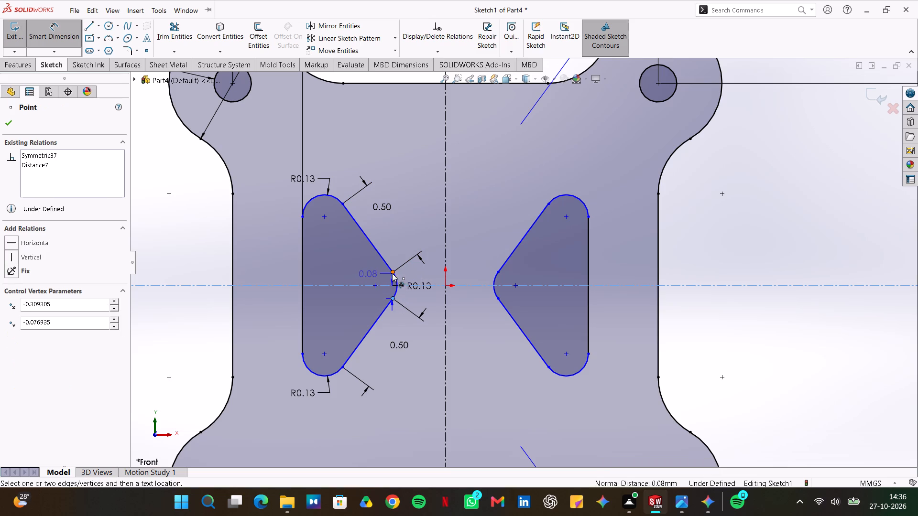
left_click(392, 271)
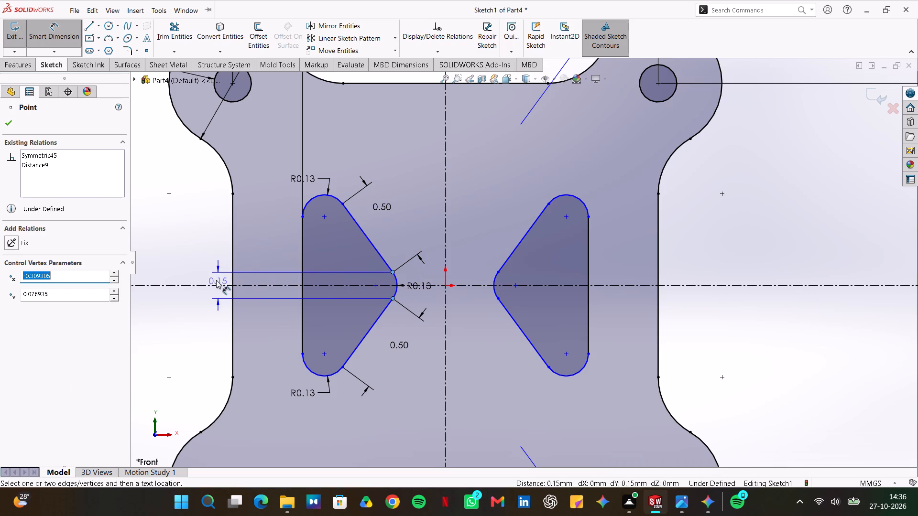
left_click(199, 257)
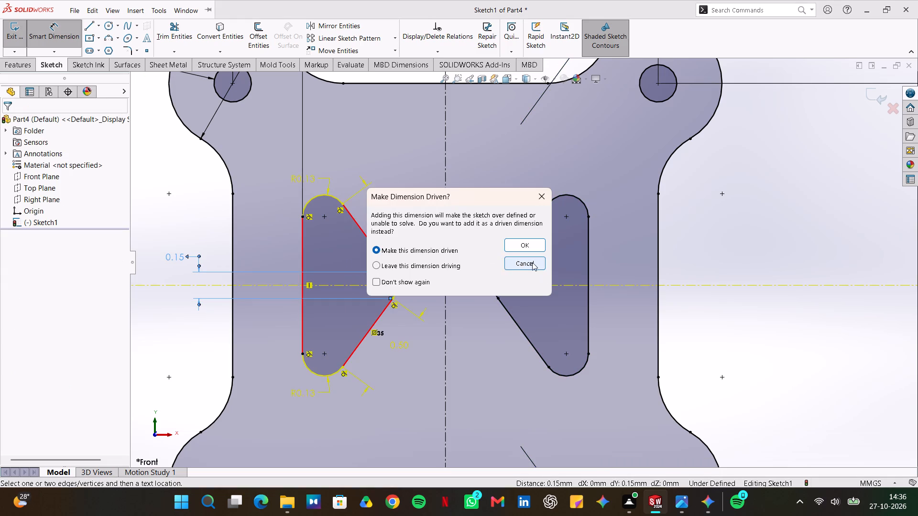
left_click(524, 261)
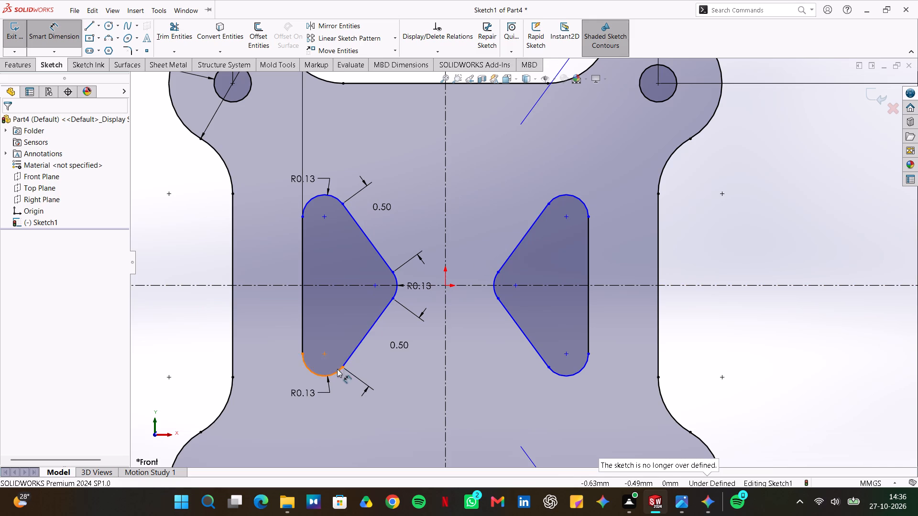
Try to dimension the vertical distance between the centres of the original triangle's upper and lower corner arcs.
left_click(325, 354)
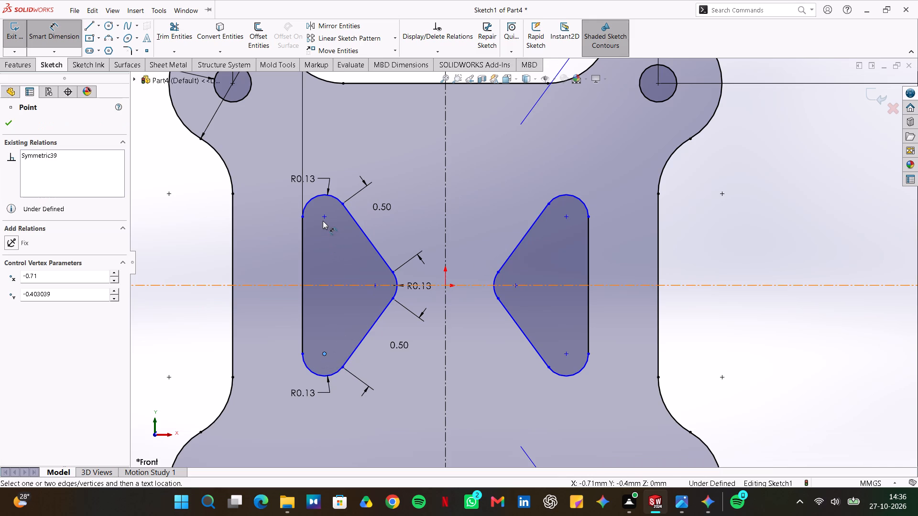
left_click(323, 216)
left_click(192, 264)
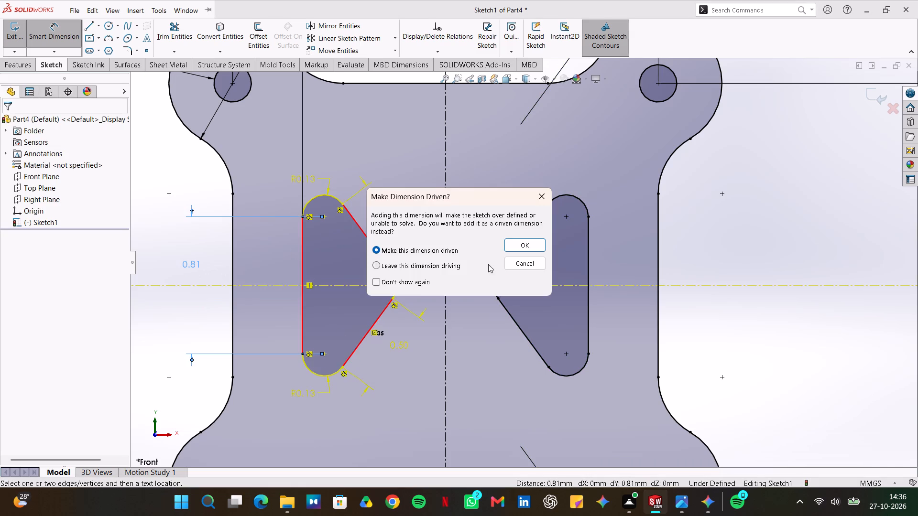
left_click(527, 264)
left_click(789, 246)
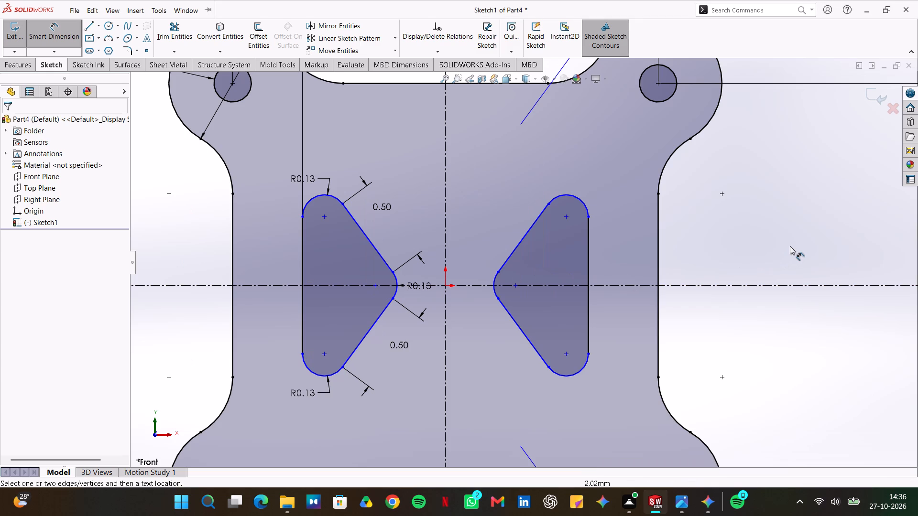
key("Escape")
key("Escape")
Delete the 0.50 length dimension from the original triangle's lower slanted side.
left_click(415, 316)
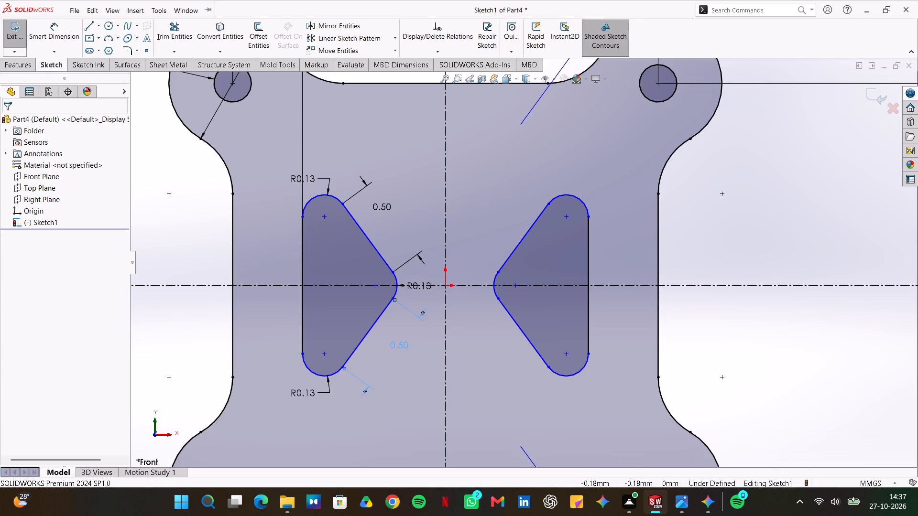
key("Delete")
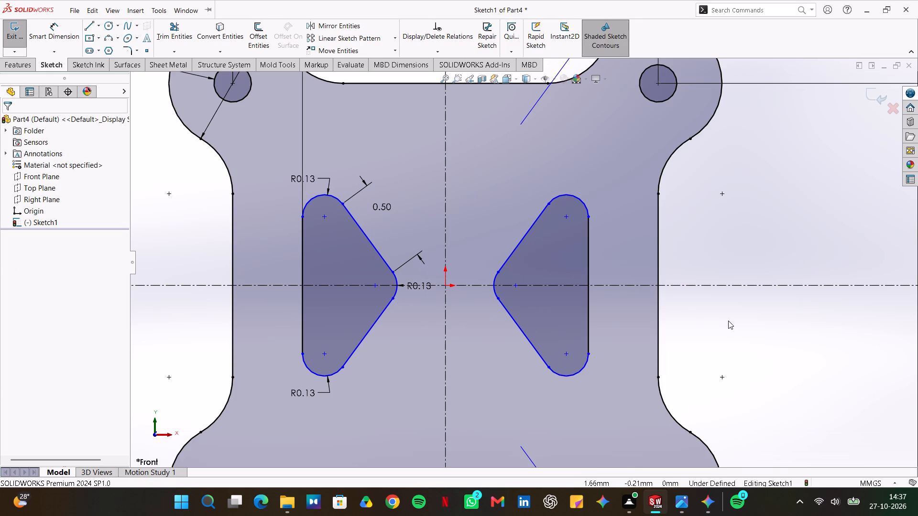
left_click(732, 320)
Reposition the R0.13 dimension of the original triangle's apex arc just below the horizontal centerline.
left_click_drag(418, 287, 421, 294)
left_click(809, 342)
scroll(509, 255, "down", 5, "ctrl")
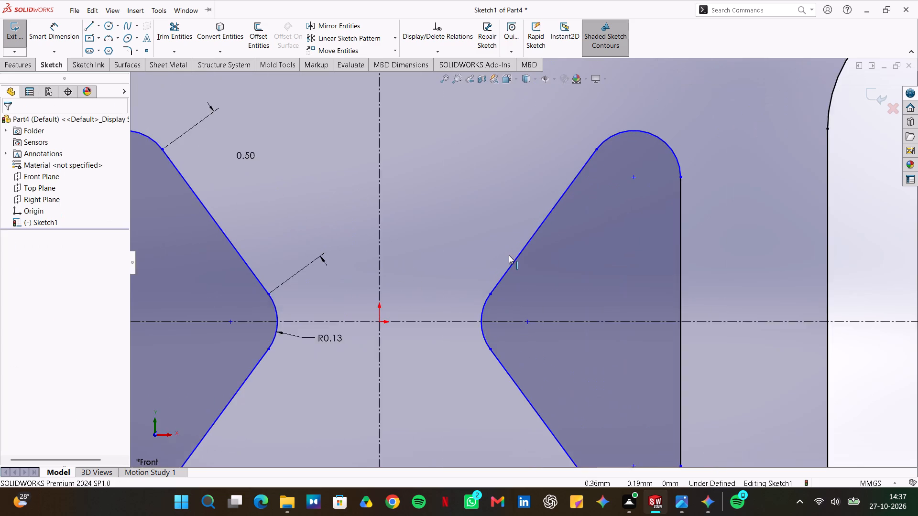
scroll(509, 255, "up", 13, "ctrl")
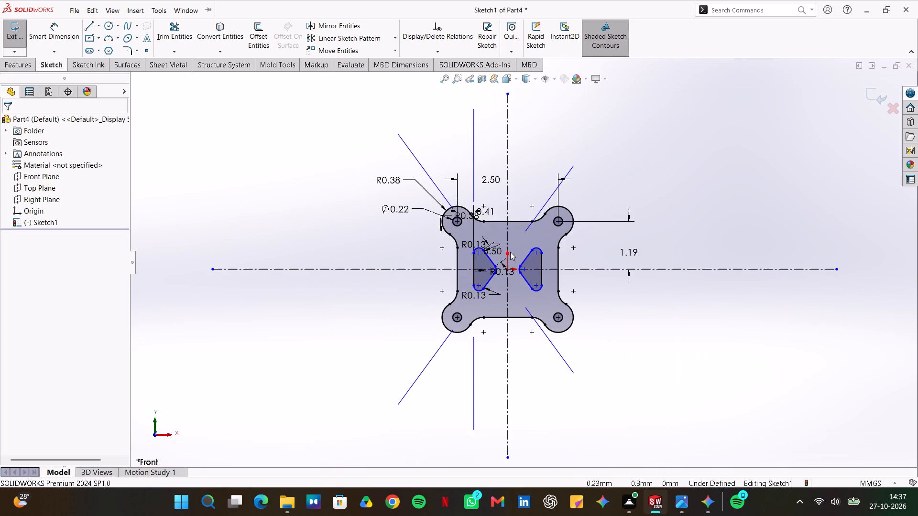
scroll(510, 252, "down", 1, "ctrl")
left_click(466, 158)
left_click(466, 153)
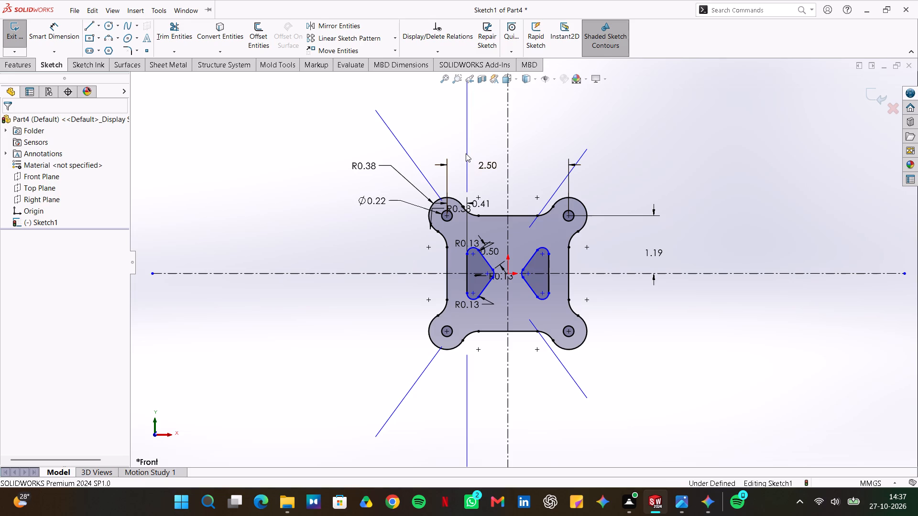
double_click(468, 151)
Delete the original triangular cutout with all its associated dimensions, along with its mirrored copy.
scroll(499, 260, "down", 5, "ctrl")
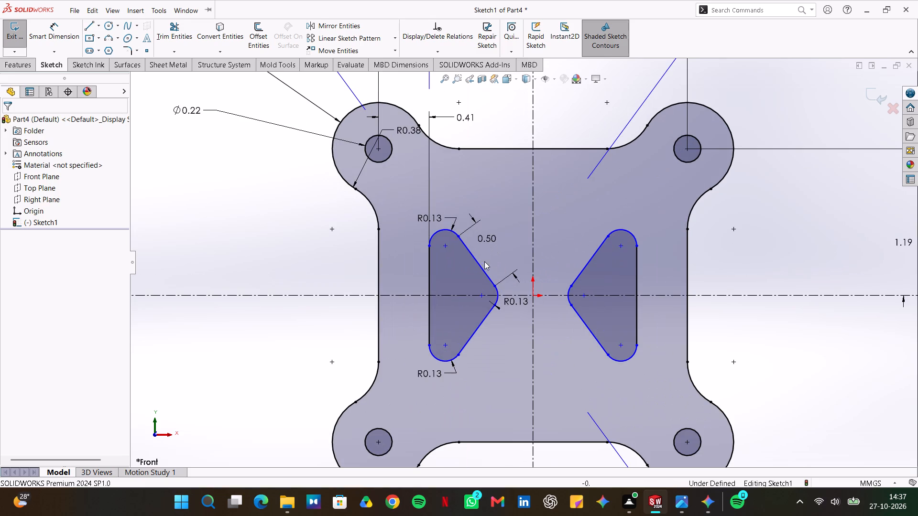
left_click(476, 265)
key("Delete")
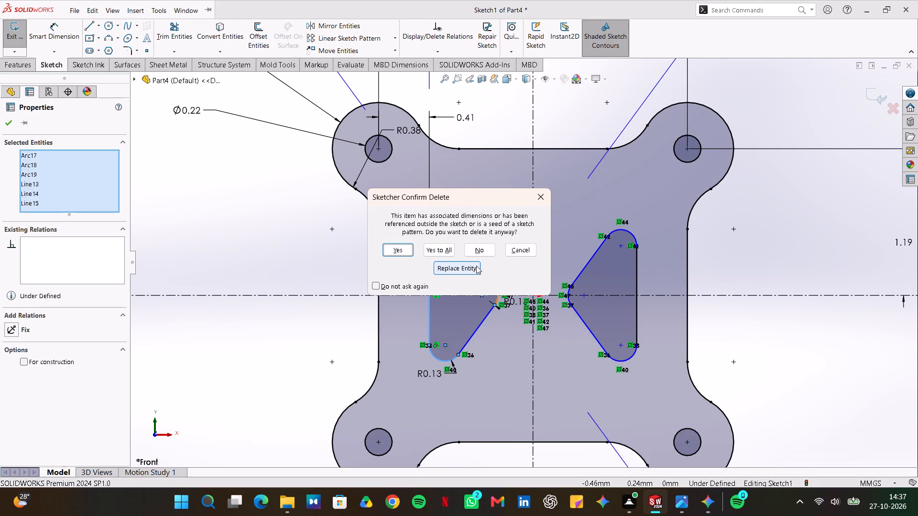
left_click(448, 250)
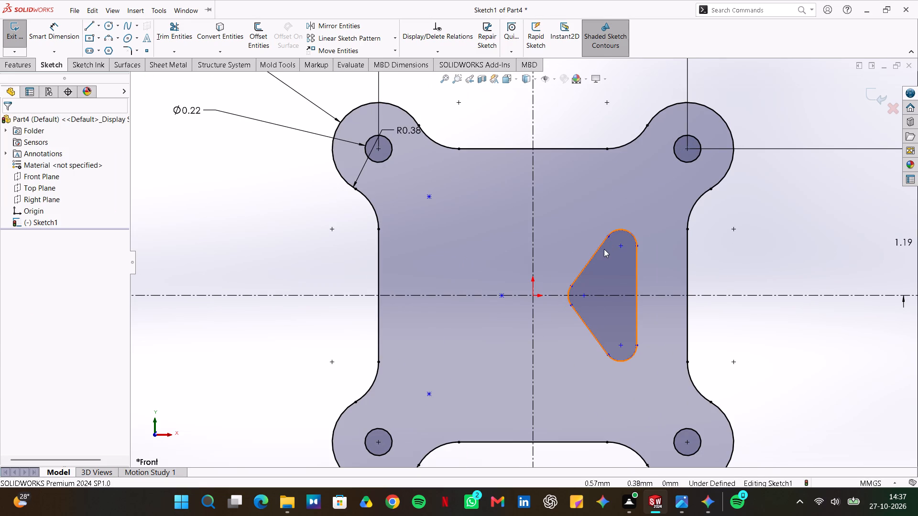
left_click(604, 249)
key("Delete")
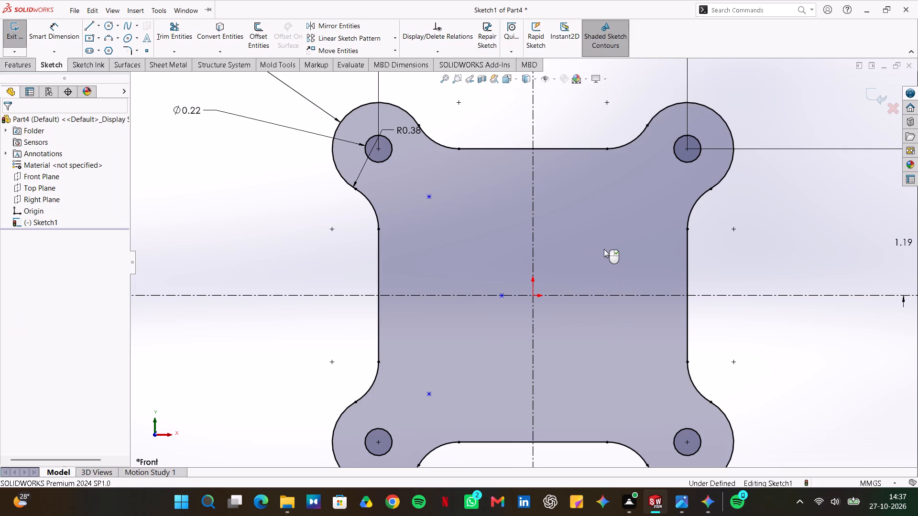
Delete the three leftover corner points of the removed original triangle.
left_click(425, 197)
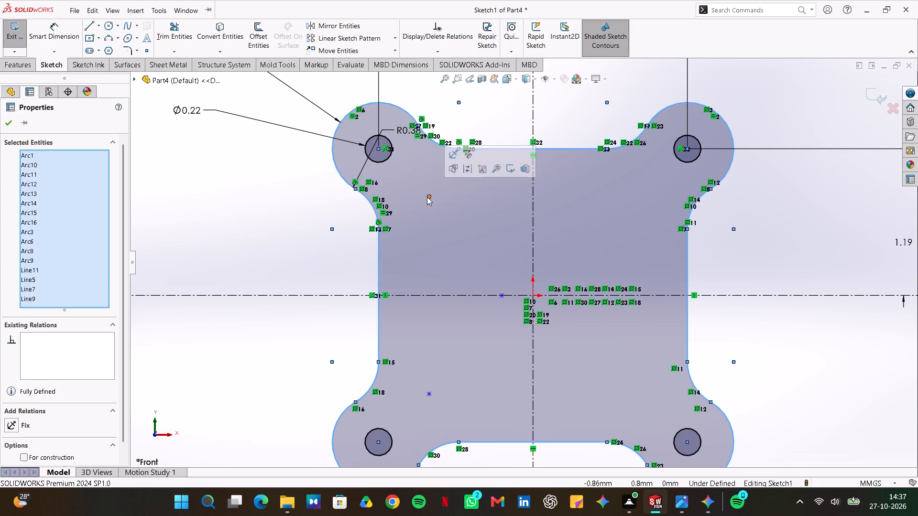
left_click(427, 197)
left_click(429, 395, "ctrl")
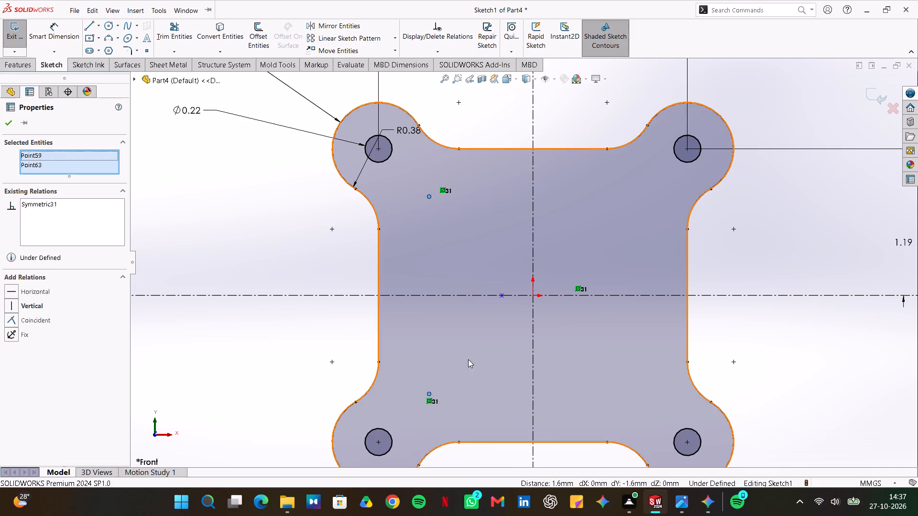
left_click(502, 295, "ctrl")
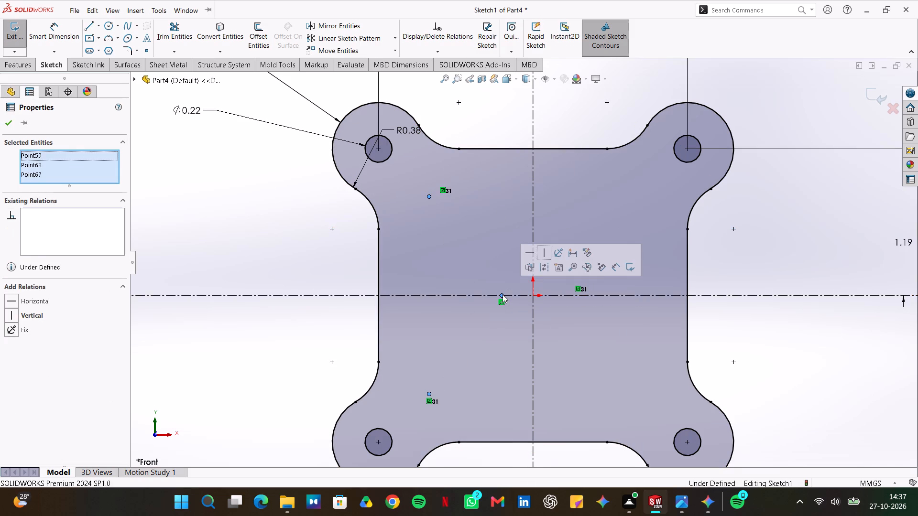
key("Delete")
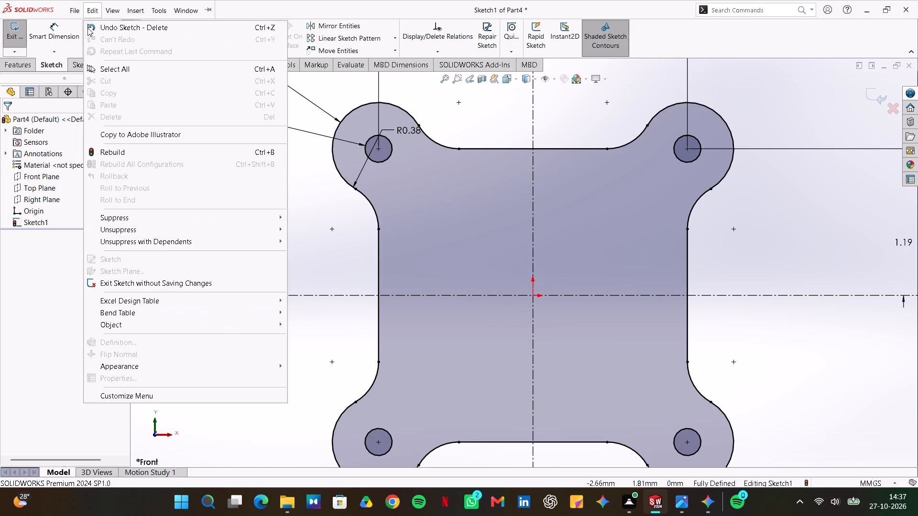
left_click(332, 192)
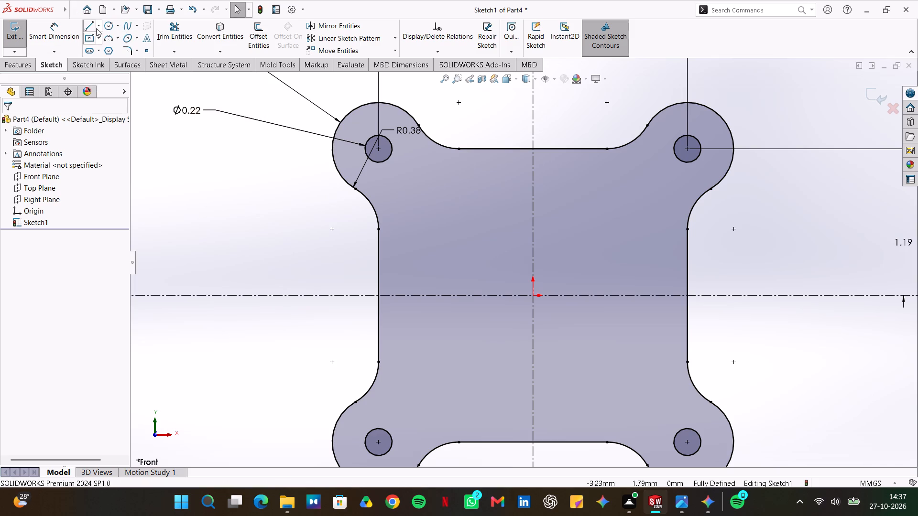
Sketch a closed triangle left of the origin with a vertical side about 1.43 mm long and its apex on the horizontal centerline.
left_click(95, 27)
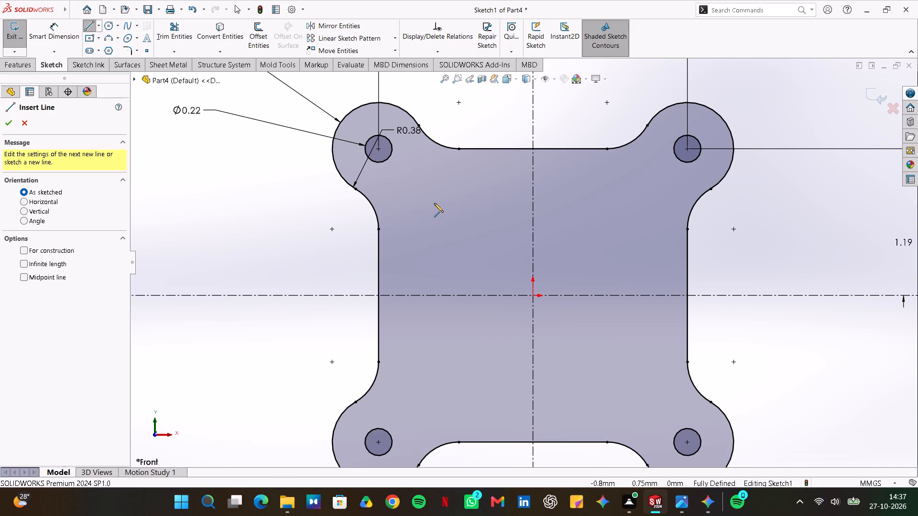
left_click(434, 203)
left_click(434, 379)
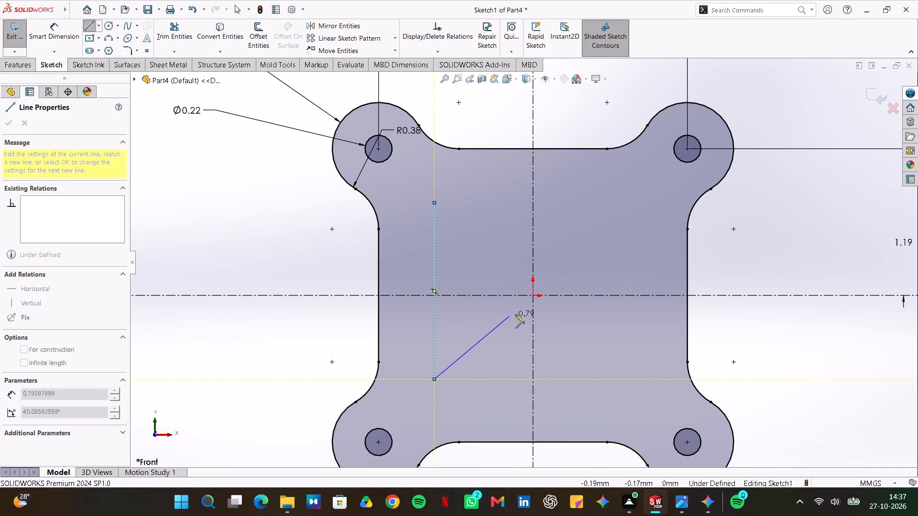
left_click(520, 296)
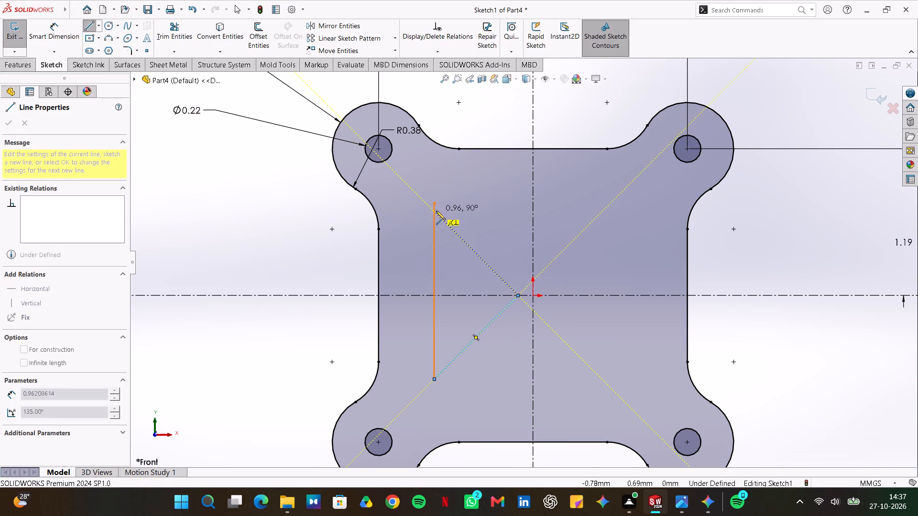
left_click(434, 202)
key("Escape")
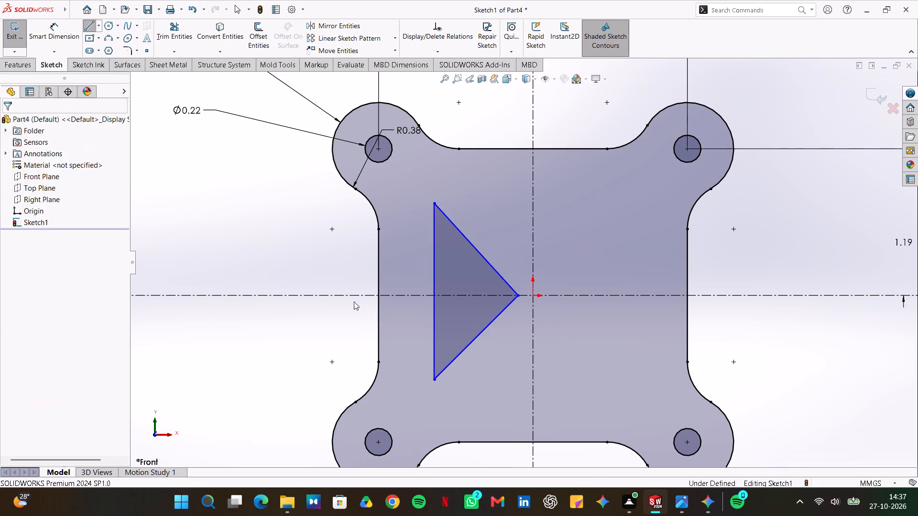
key("Escape")
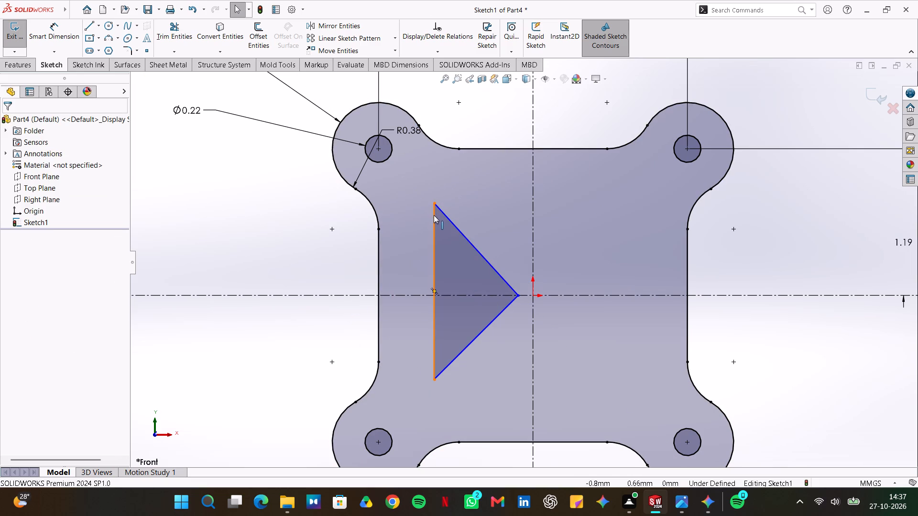
Add a Coincident relation between the midpoint of the triangle's vertical side and the horizontal centerline.
left_click(433, 290)
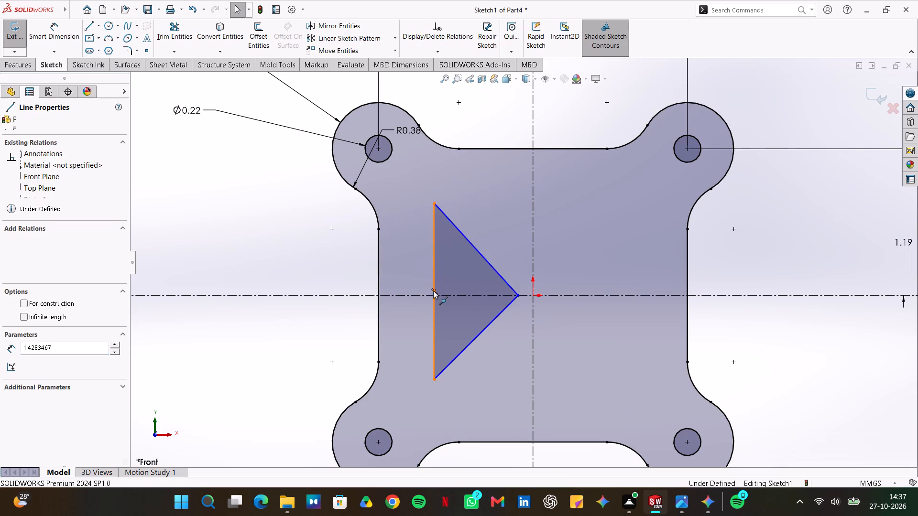
left_click(426, 296, "ctrl")
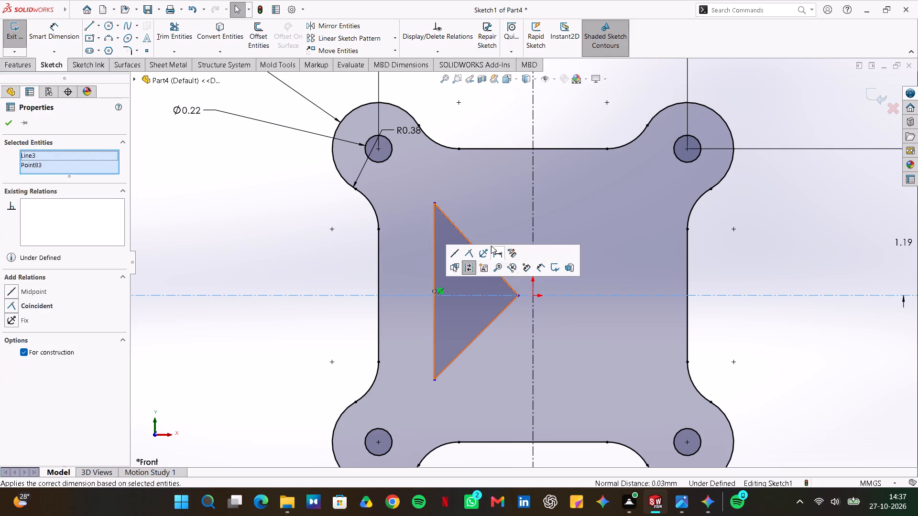
left_click(470, 252)
left_click(296, 236)
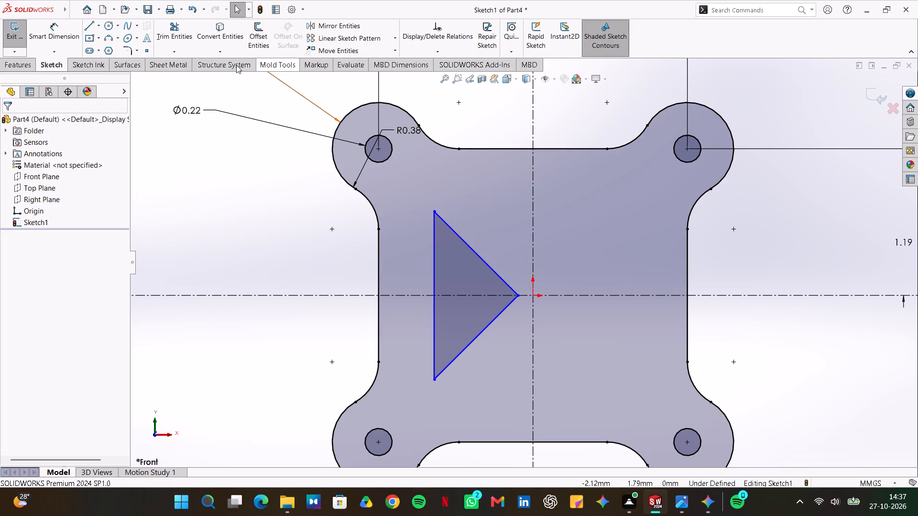
Start a Sketch Fillet with a 0.13 mm radius for the new triangle.
left_click(131, 46)
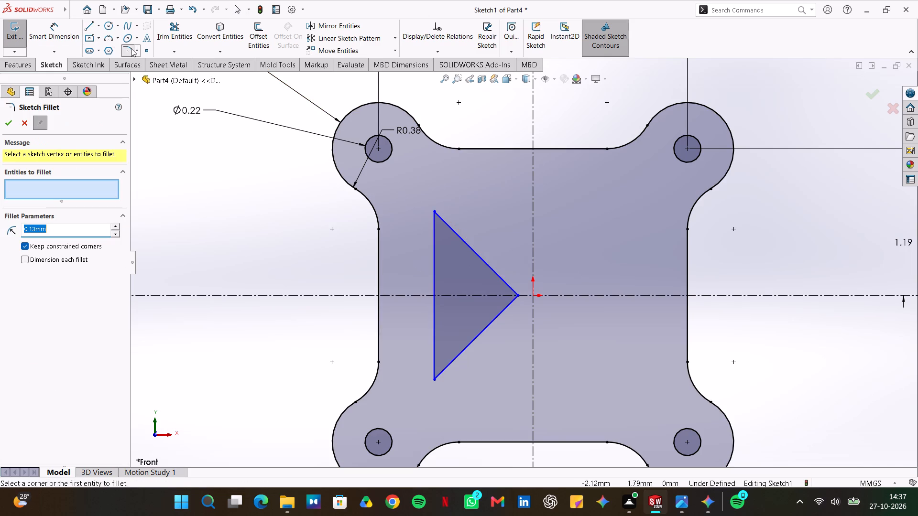
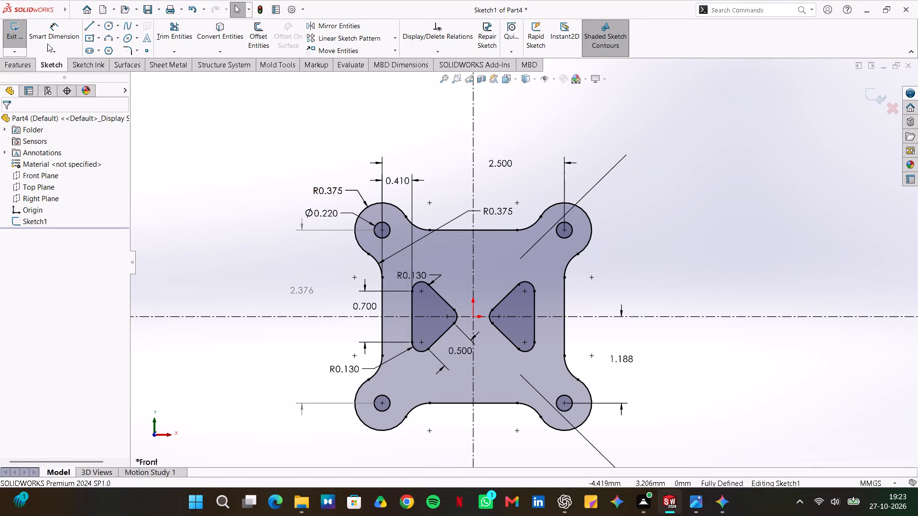
Exit the finished mounting plate sketch and get ready to extrude it with Extruded Boss/Base.
left_click(12, 33)
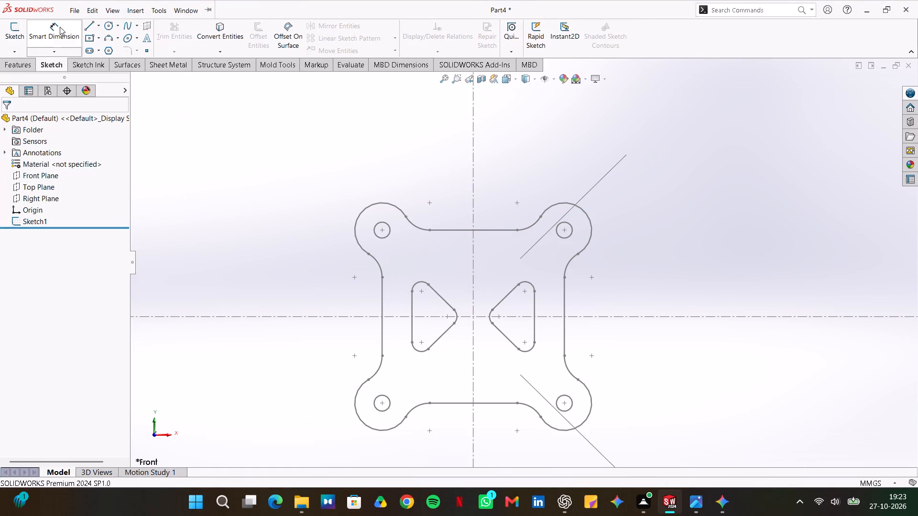
left_click(16, 66)
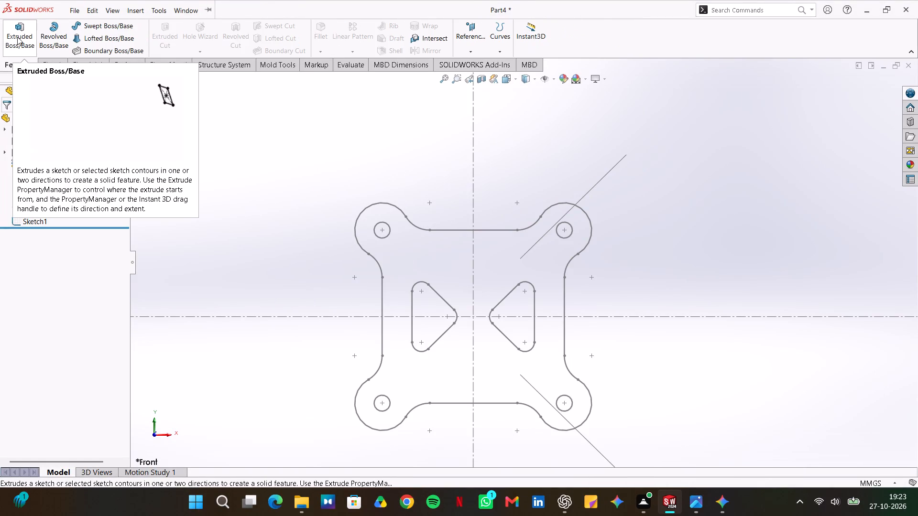
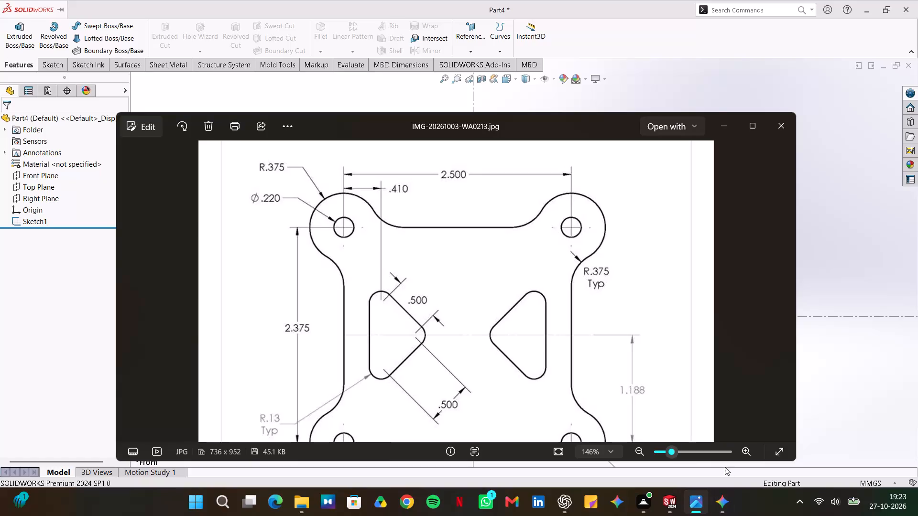
Check the plate thickness in the reference drawing, then in SOLIDWORKS set up a blind extrusion of the plate's outer contour 0.125 mm deep.
scroll(583, 299, "down", 3, "ctrl")
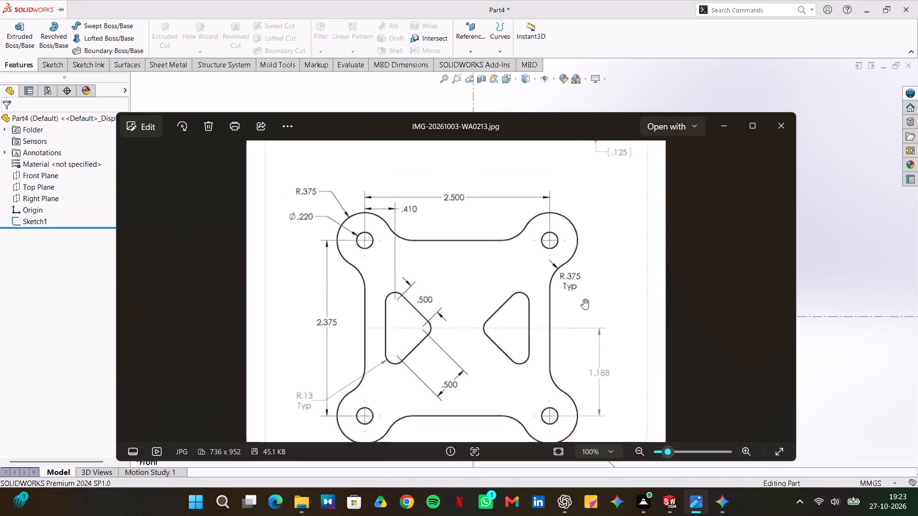
scroll(583, 299, "down", 2, "ctrl")
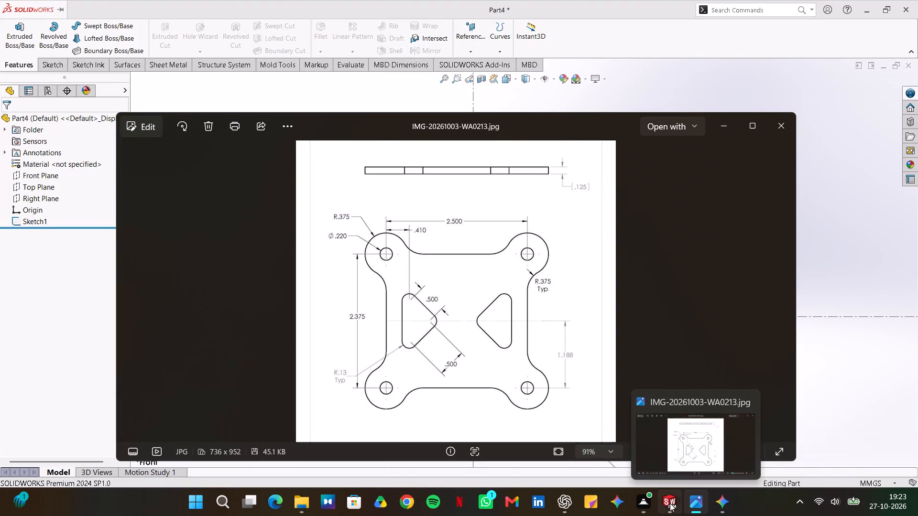
left_click(664, 502)
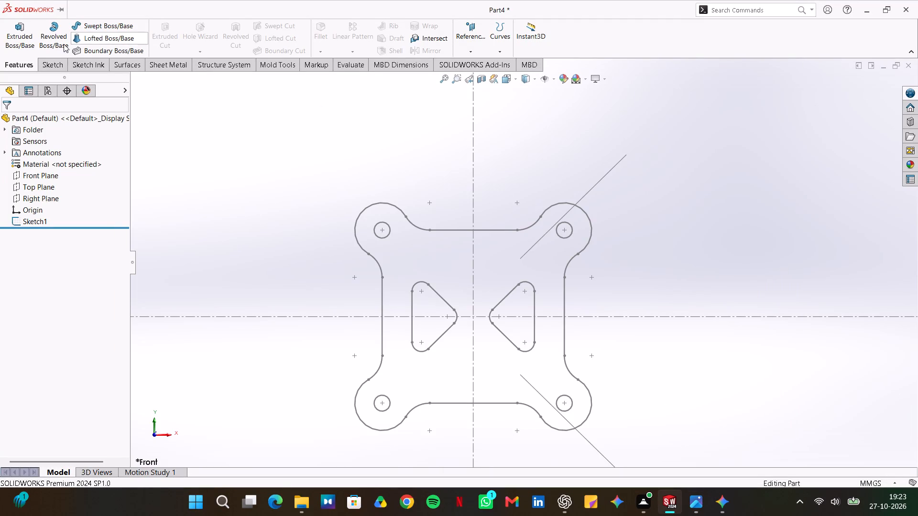
left_click(30, 33)
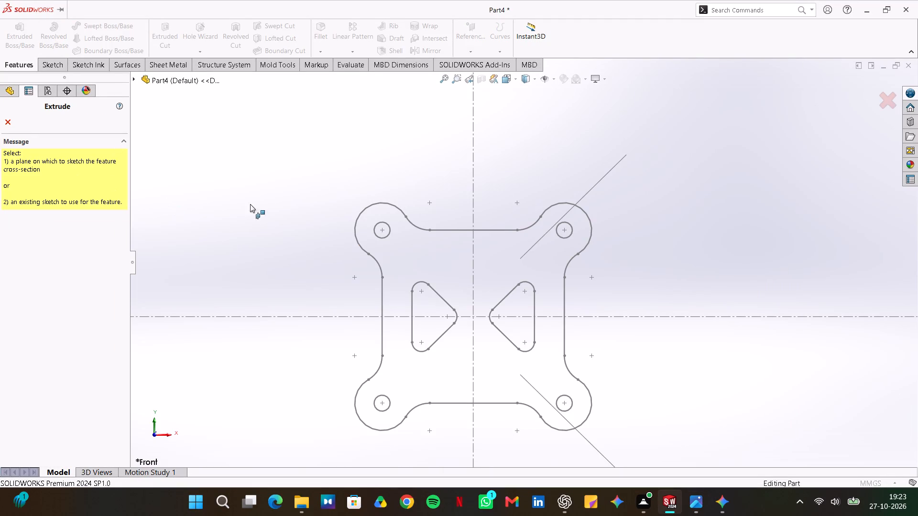
left_click(455, 233)
left_click(457, 229)
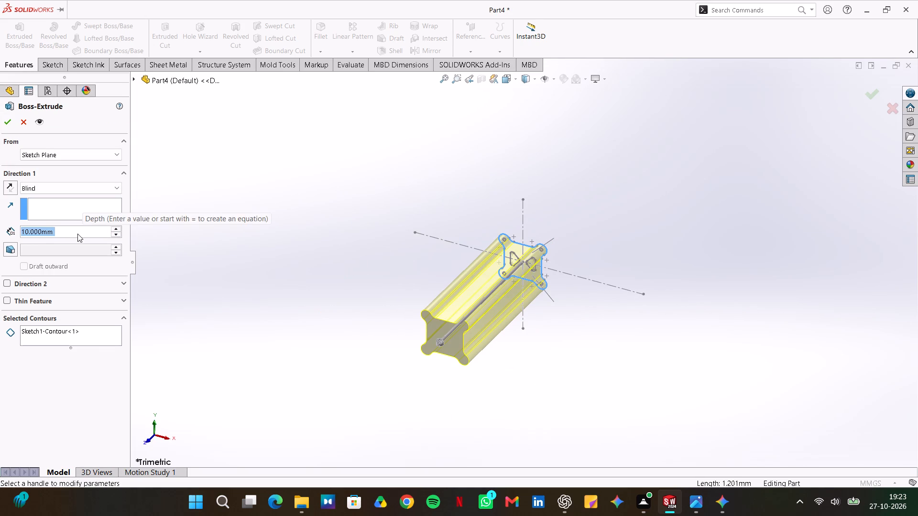
type("0.25")
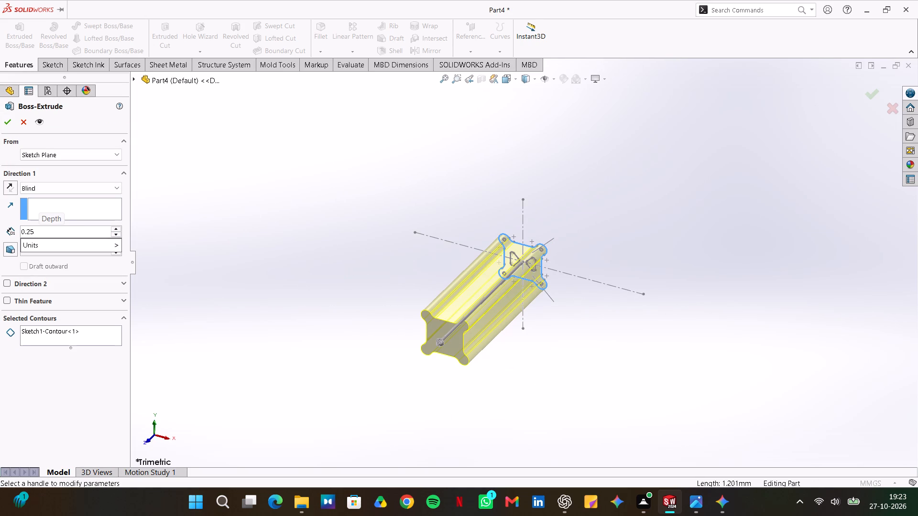
key("BackSpace")
key("BackSpace")
type("125")
key("Return")
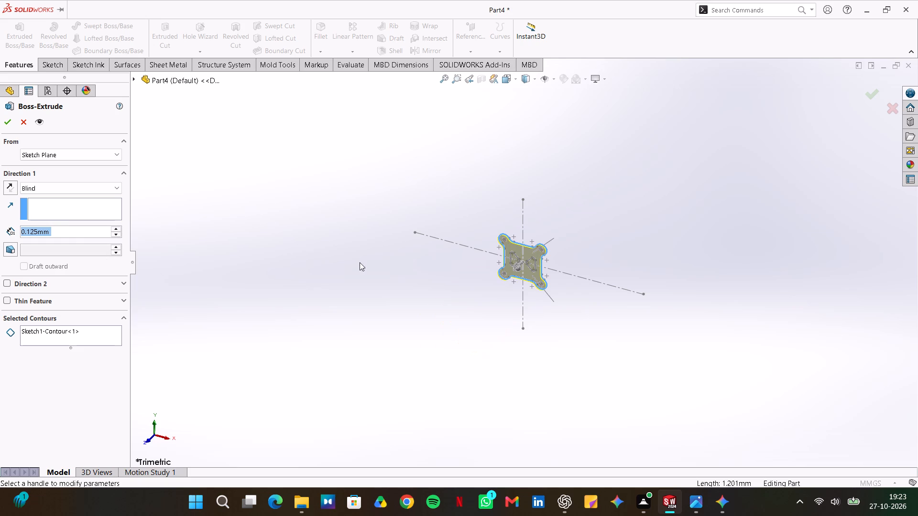
Add both triangular cutouts and the four corner holes to the extrusion's selected contours as openings, and finish the extrusion.
scroll(566, 262, "up", 1, "ctrl")
scroll(566, 262, "down", 1, "ctrl")
scroll(566, 262, "up", 4, "ctrl")
scroll(566, 262, "down", 5, "ctrl")
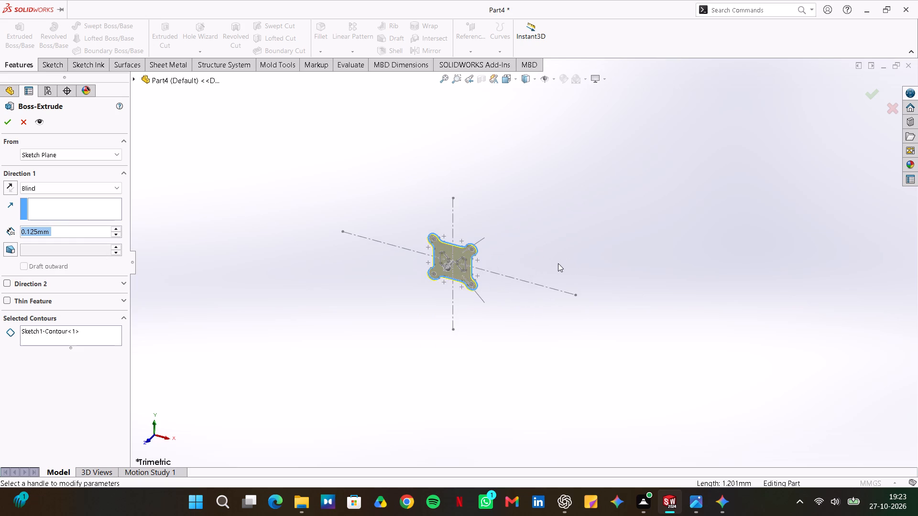
scroll(426, 279, "down", 3, "ctrl")
scroll(476, 233, "down", 7, "ctrl")
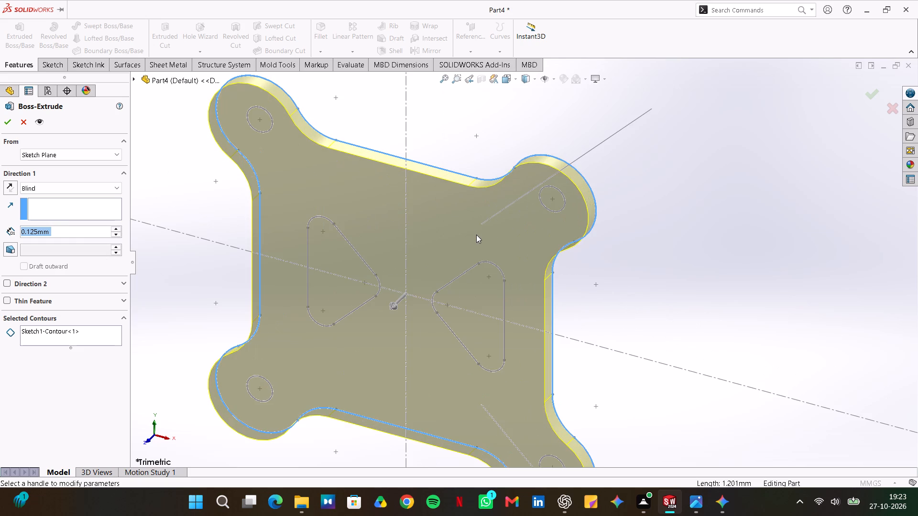
scroll(476, 235, "up", 1, "ctrl")
left_click(39, 332)
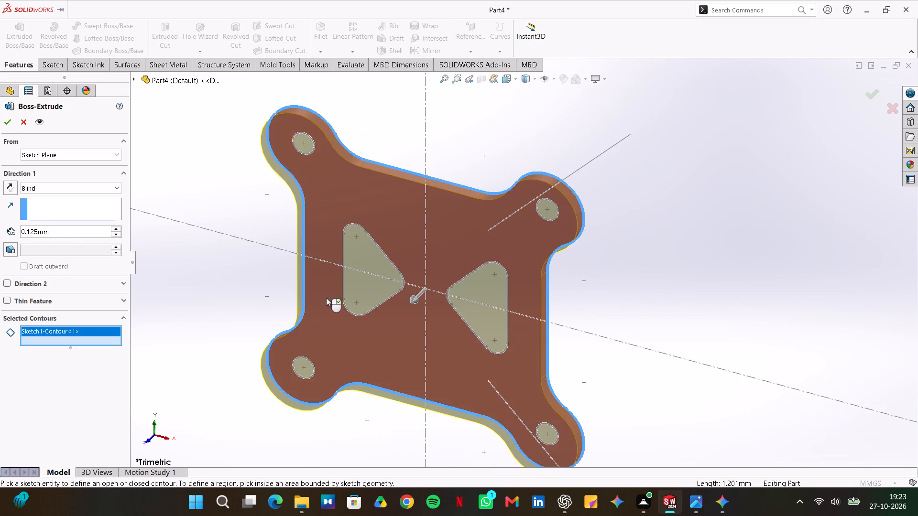
left_click(365, 281)
left_click(490, 288)
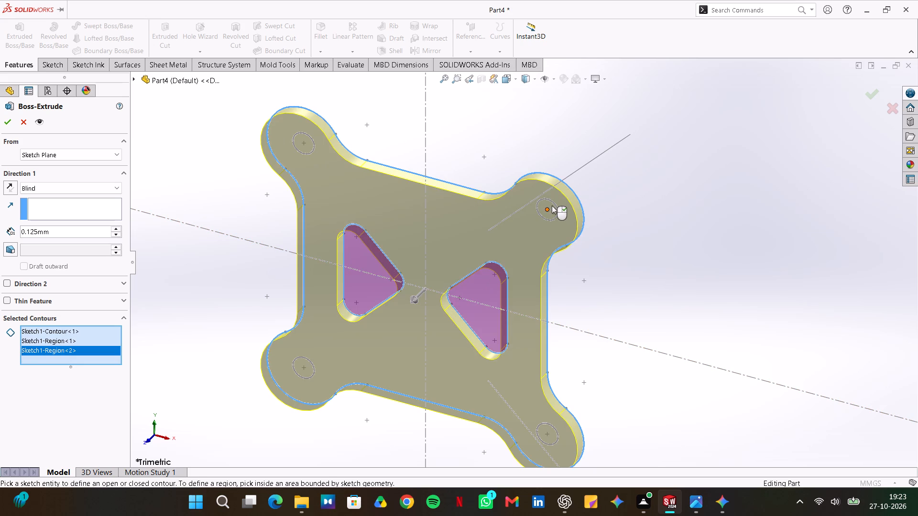
left_click(552, 205)
left_click(298, 141)
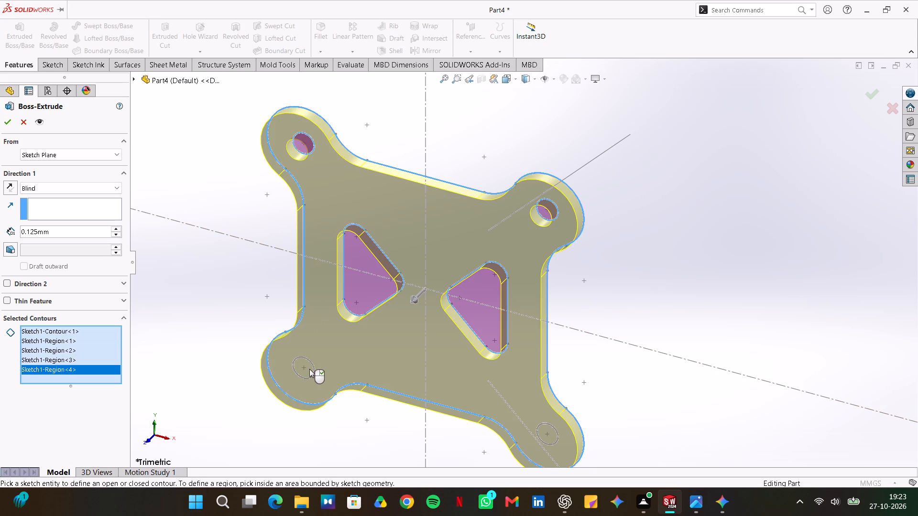
left_click(309, 369)
left_click(550, 434)
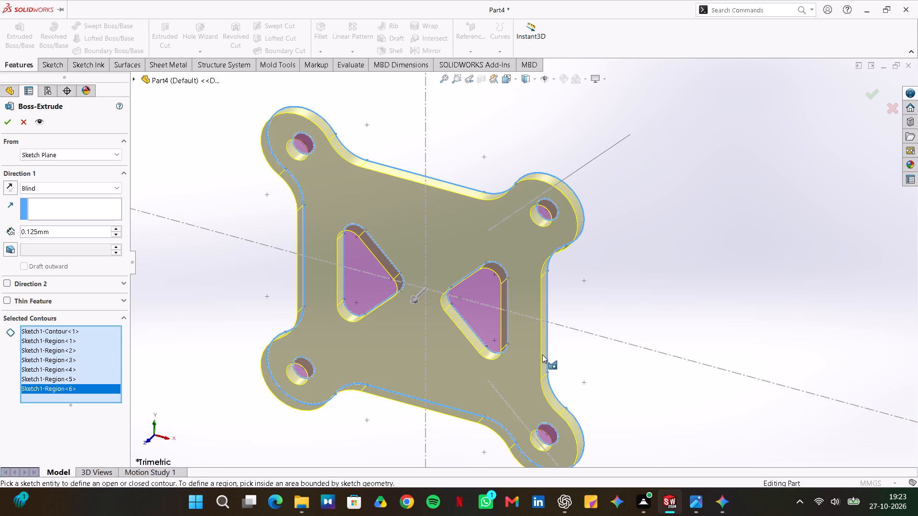
left_click(7, 119)
left_click(200, 239)
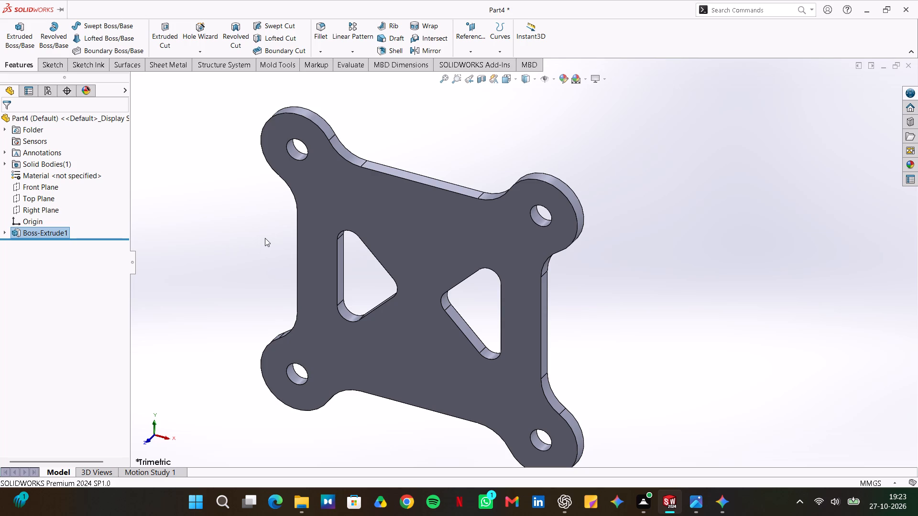
Save the part as Part4.SLDPRT in the DAY - 04 folder.
key("ctrl+s")
left_click(621, 350)
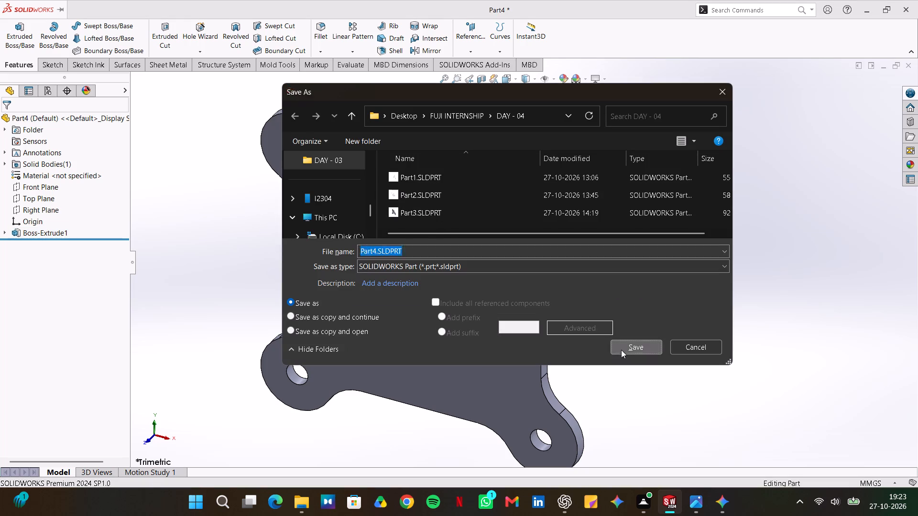